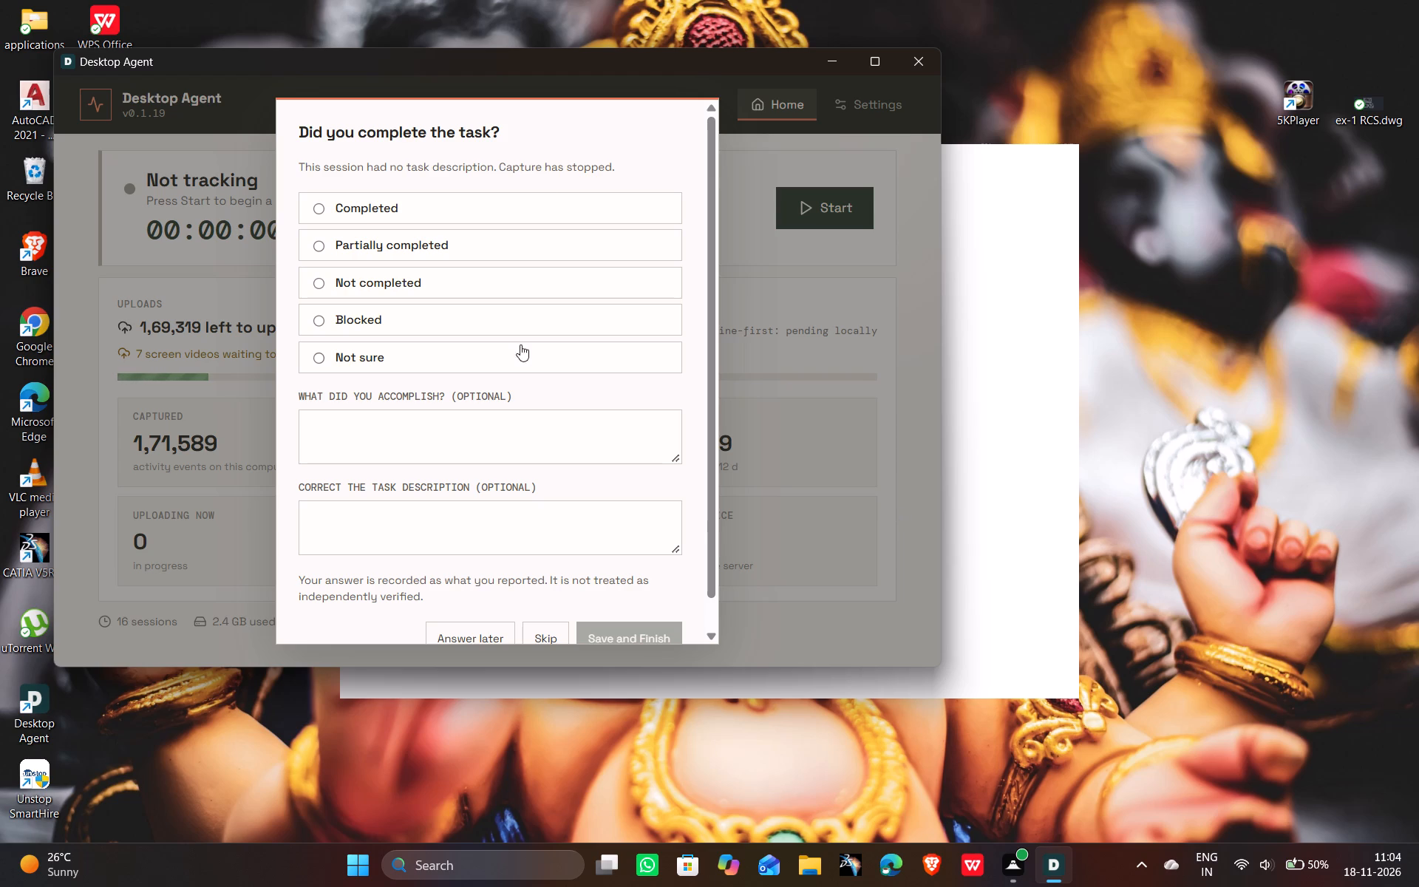
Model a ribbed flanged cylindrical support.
Report the previous session's task as Completed and save the answer to finish it.
left_click(433, 203)
scroll(535, 472, "down", 7)
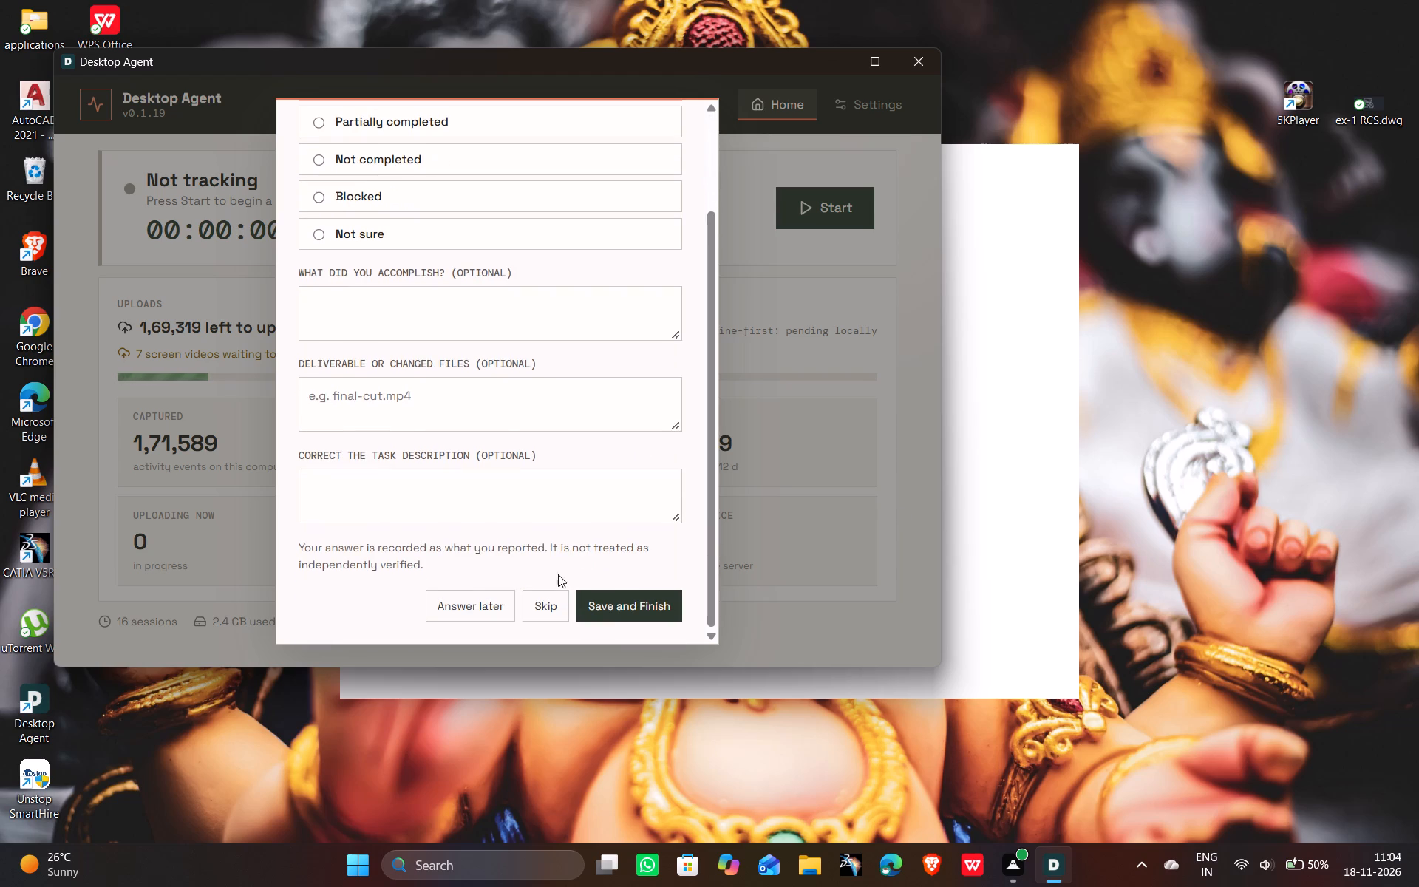
left_click(612, 604)
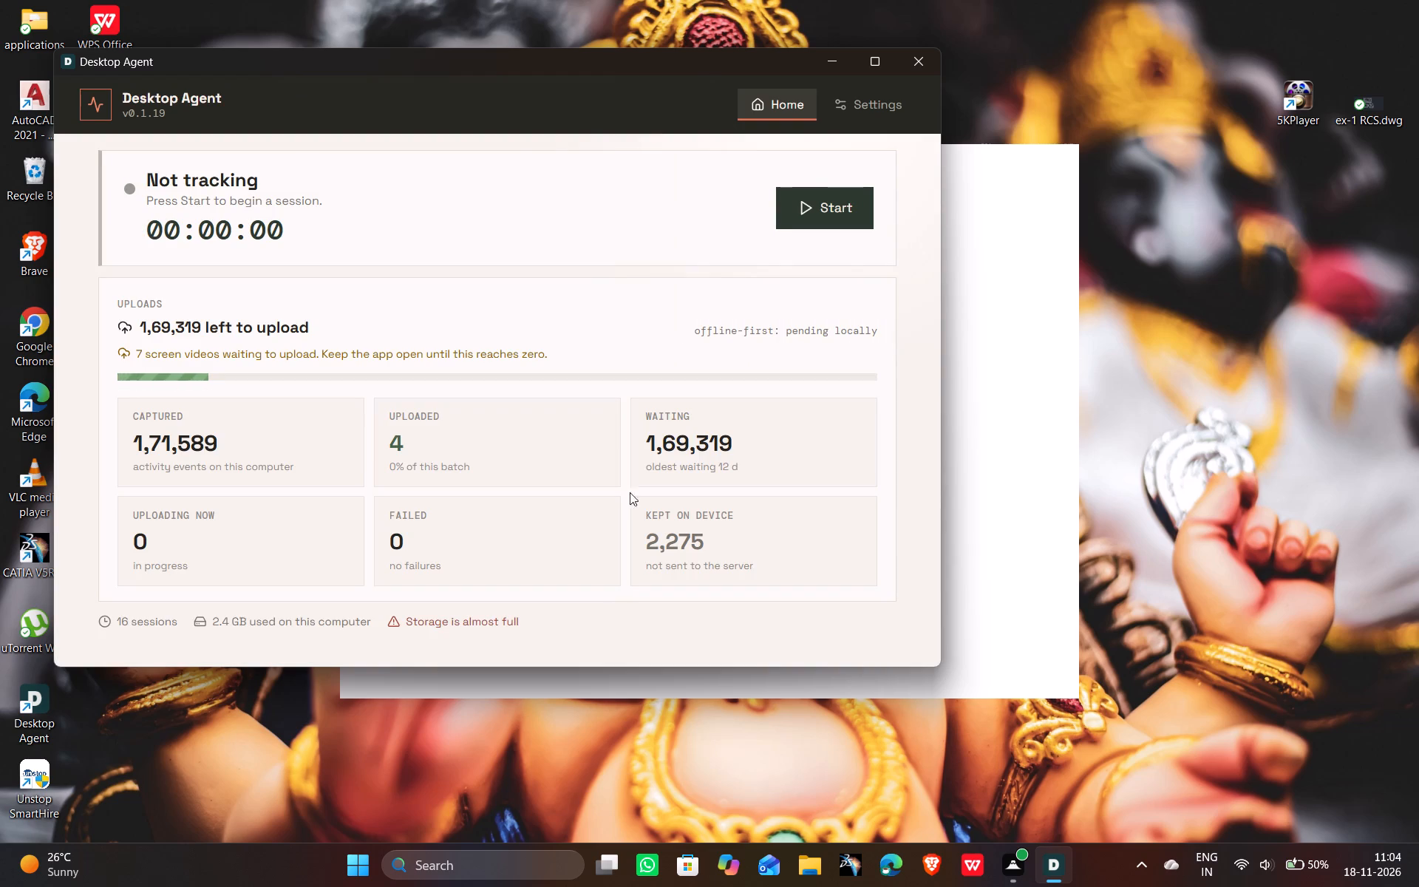
Start a new capture session without a task description.
left_click(814, 208)
scroll(520, 345, "down", 9)
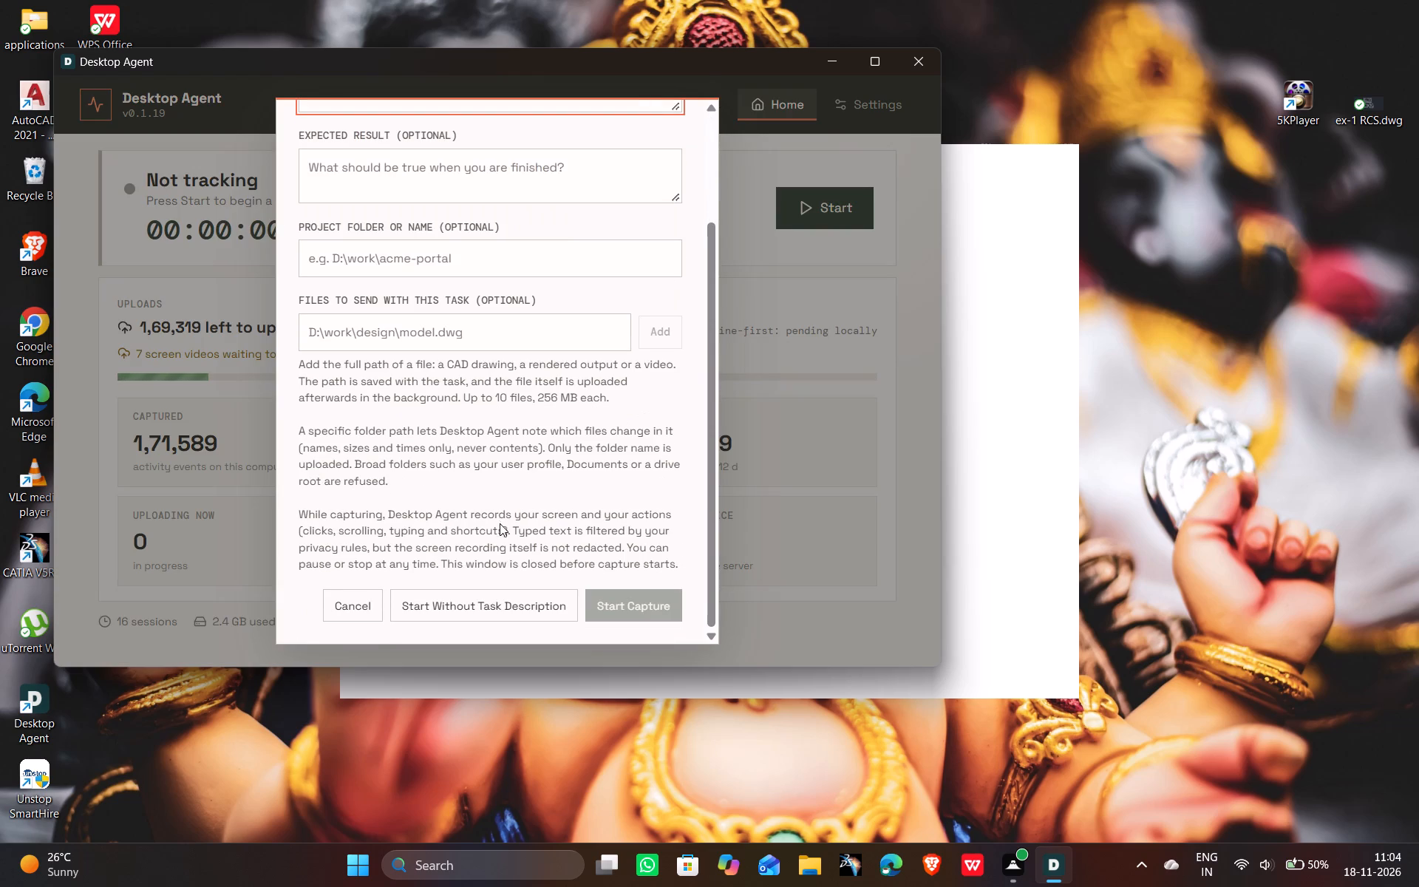
left_click(488, 609)
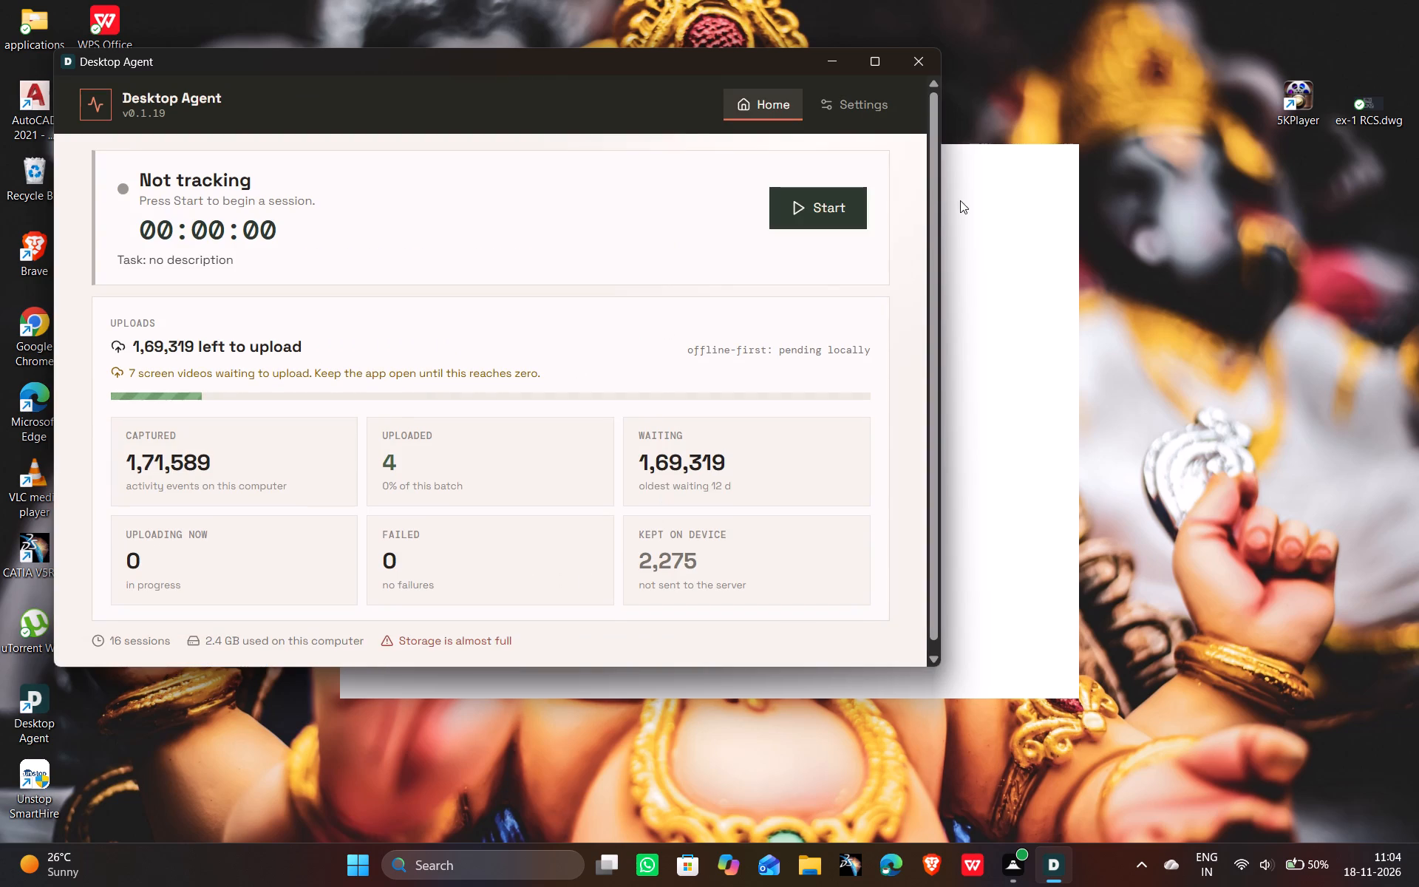
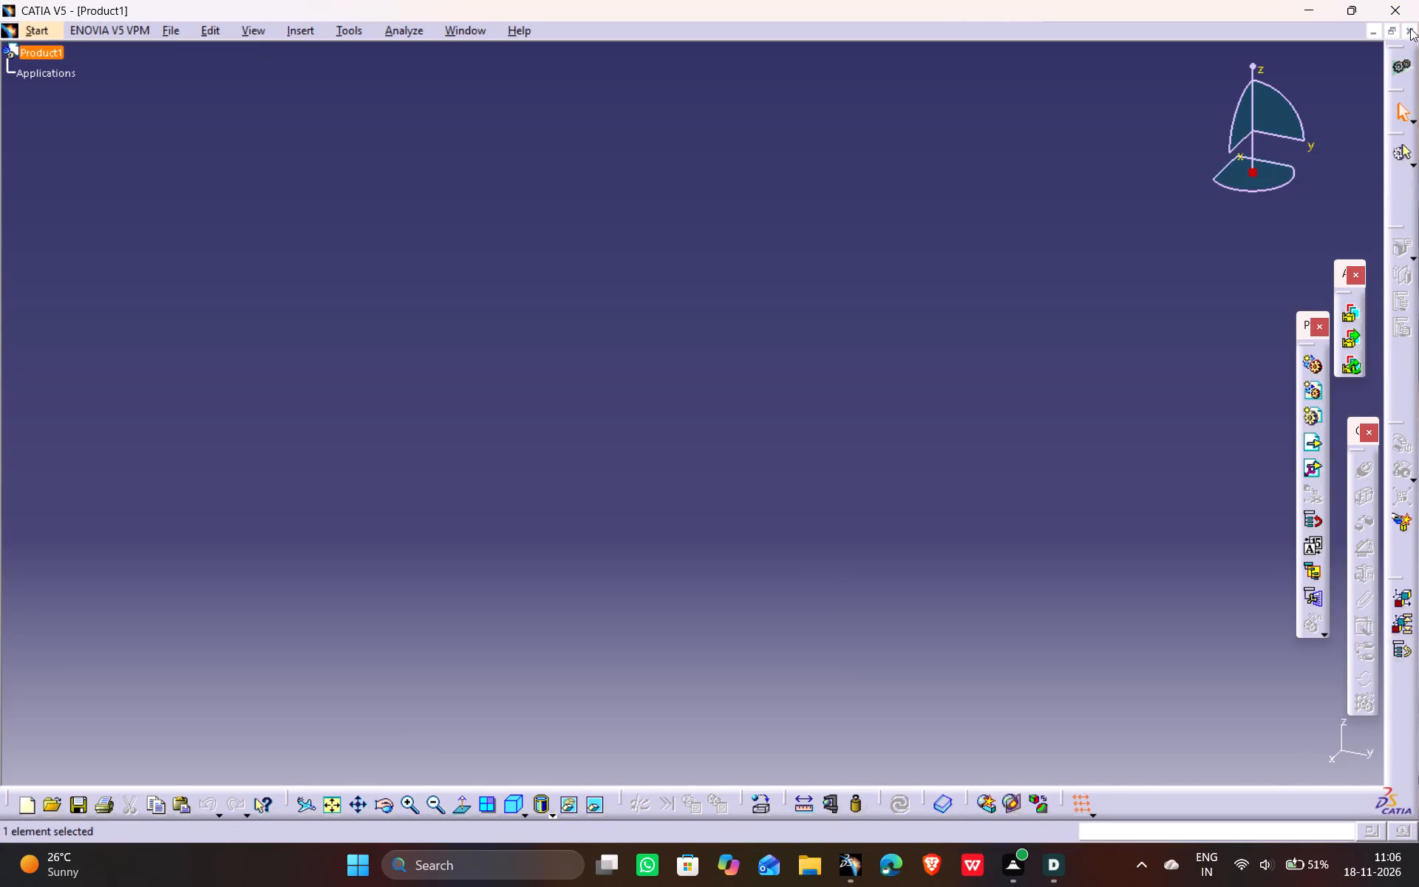
Close the empty Product1 document and create a new part in the Part Design workbench.
left_click(1410, 27)
left_click(21, 31)
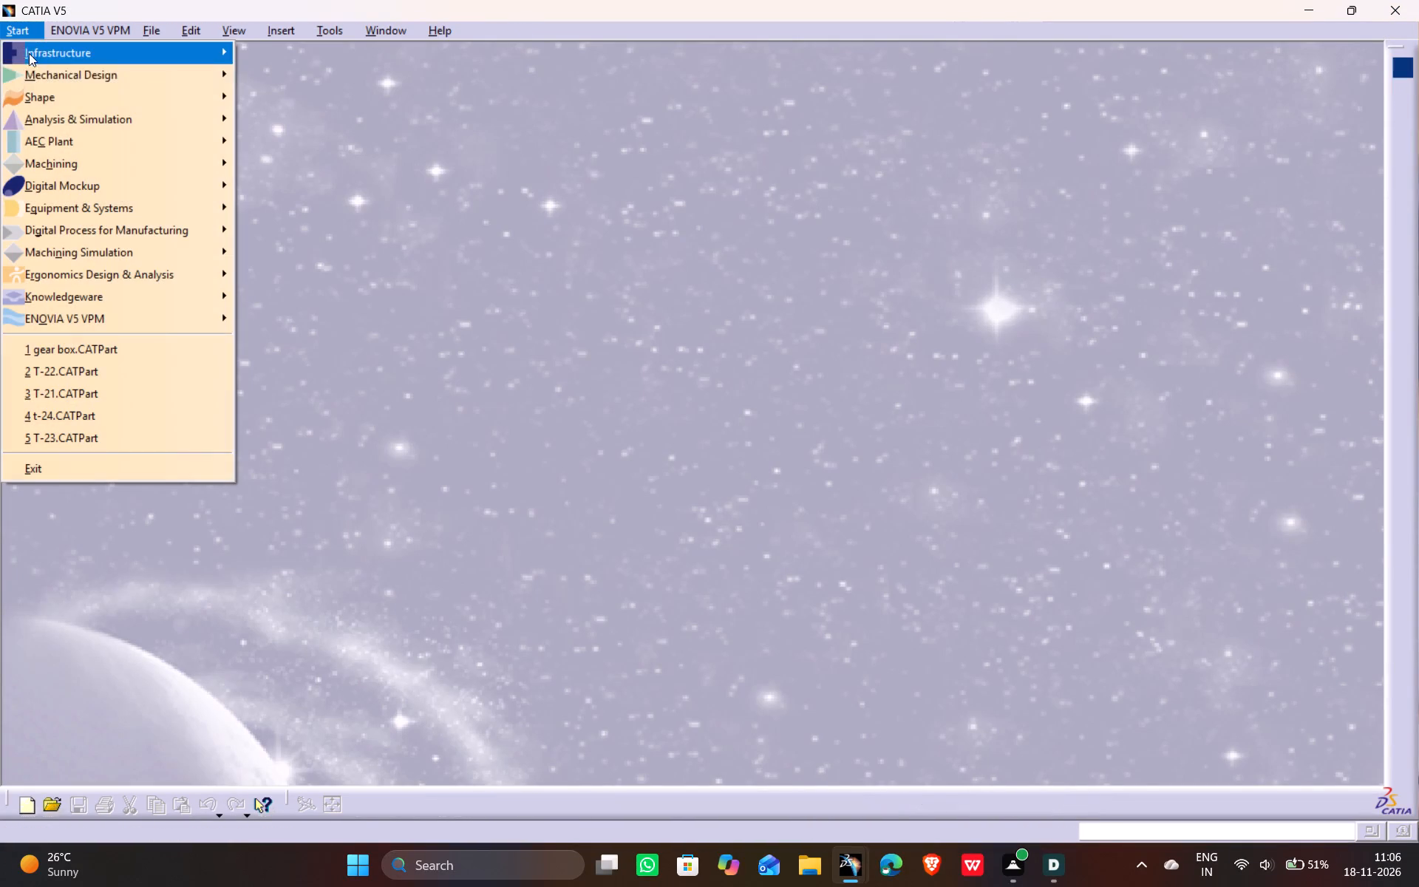
left_click(42, 72)
left_click(332, 72)
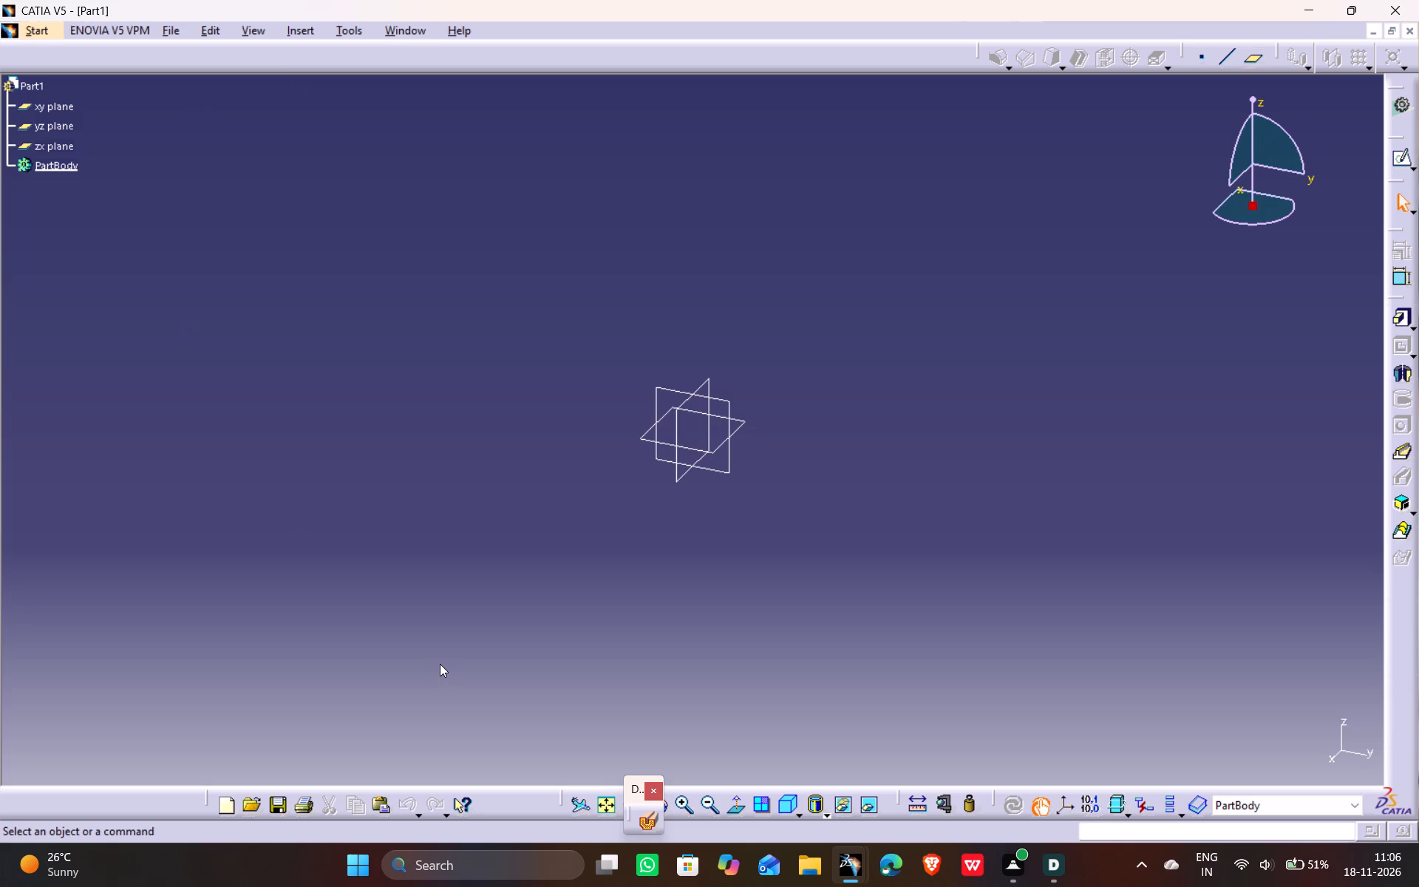
Dock the small floating toolbar into the bottom toolbar row, between the view tools and the measuring tools.
left_click_drag(630, 791, 1120, 796)
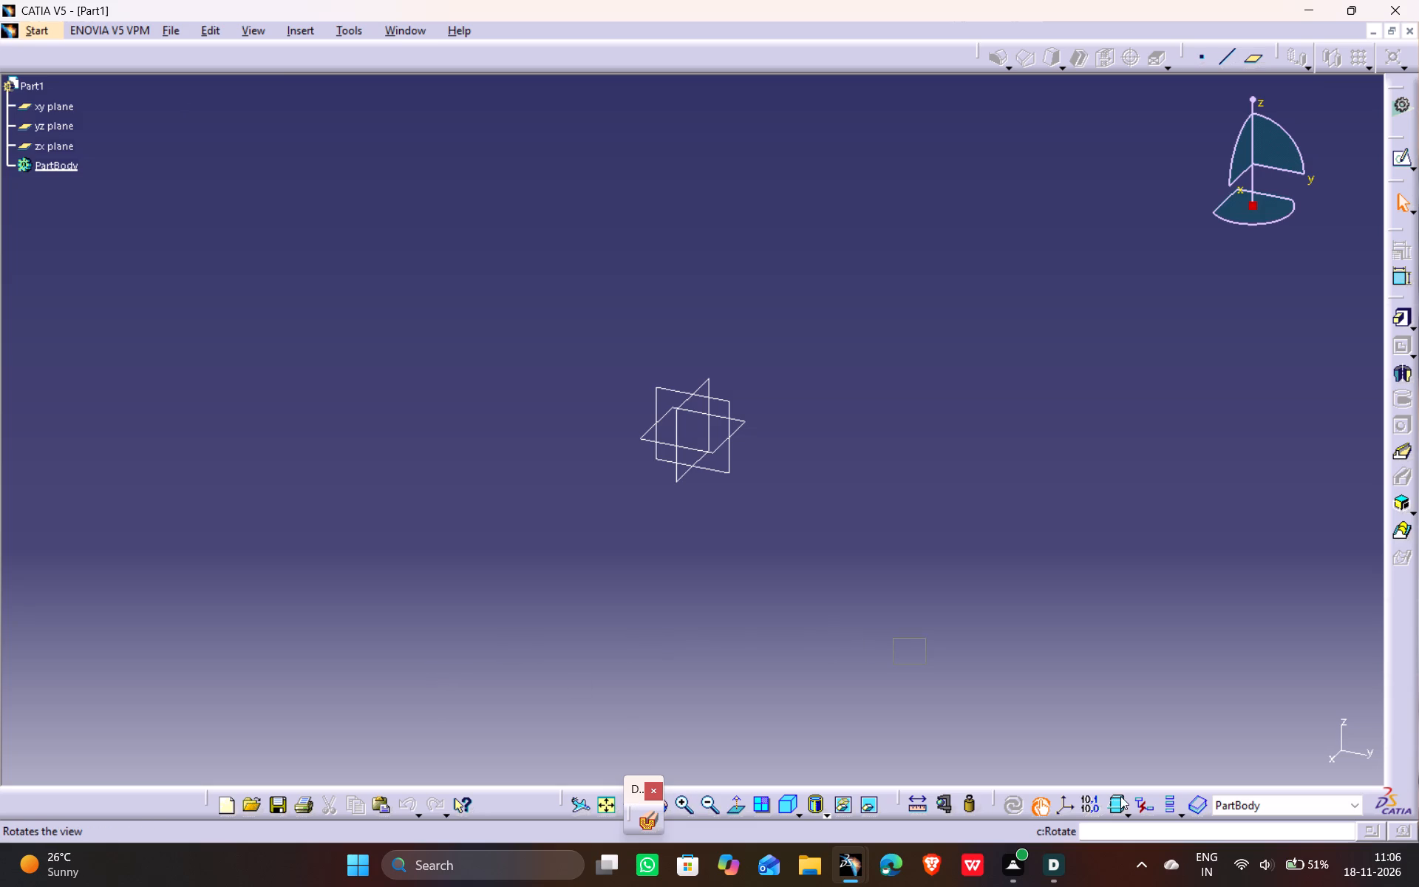
left_click_drag(1120, 796, 837, 796)
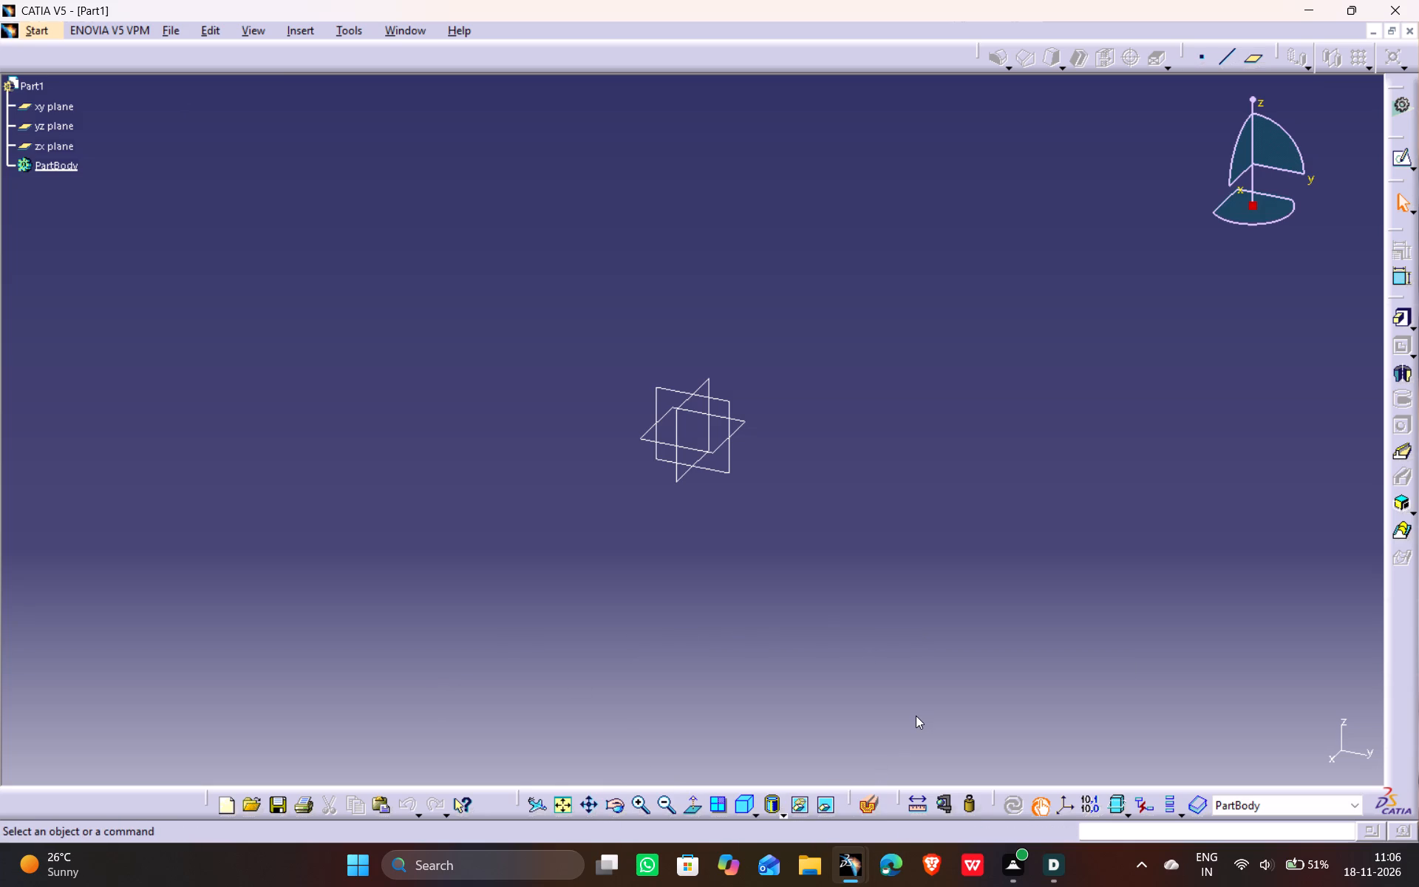
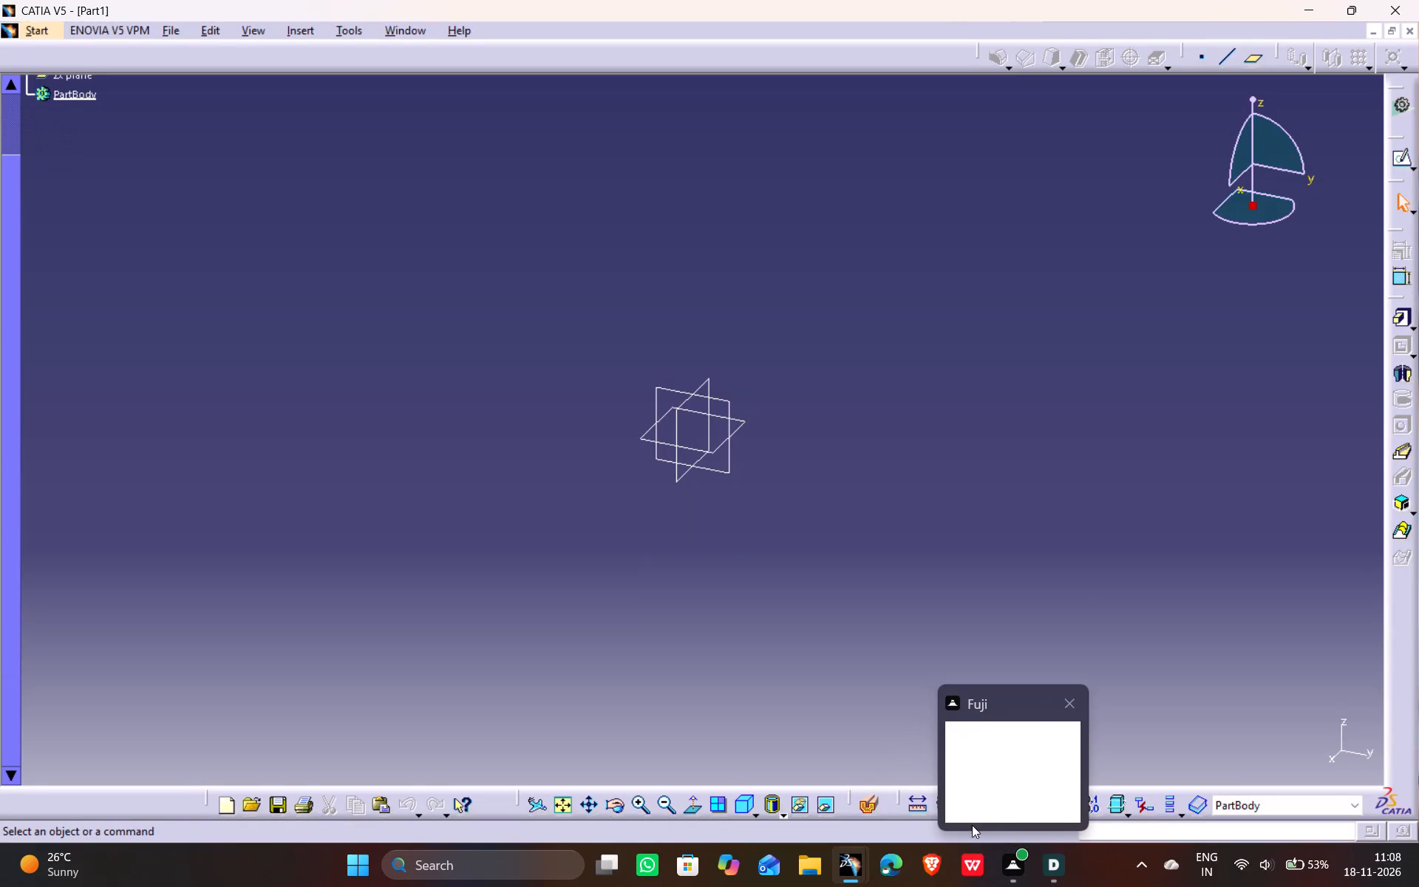
Create a positioned sketch on the yz plane.
left_click(925, 295)
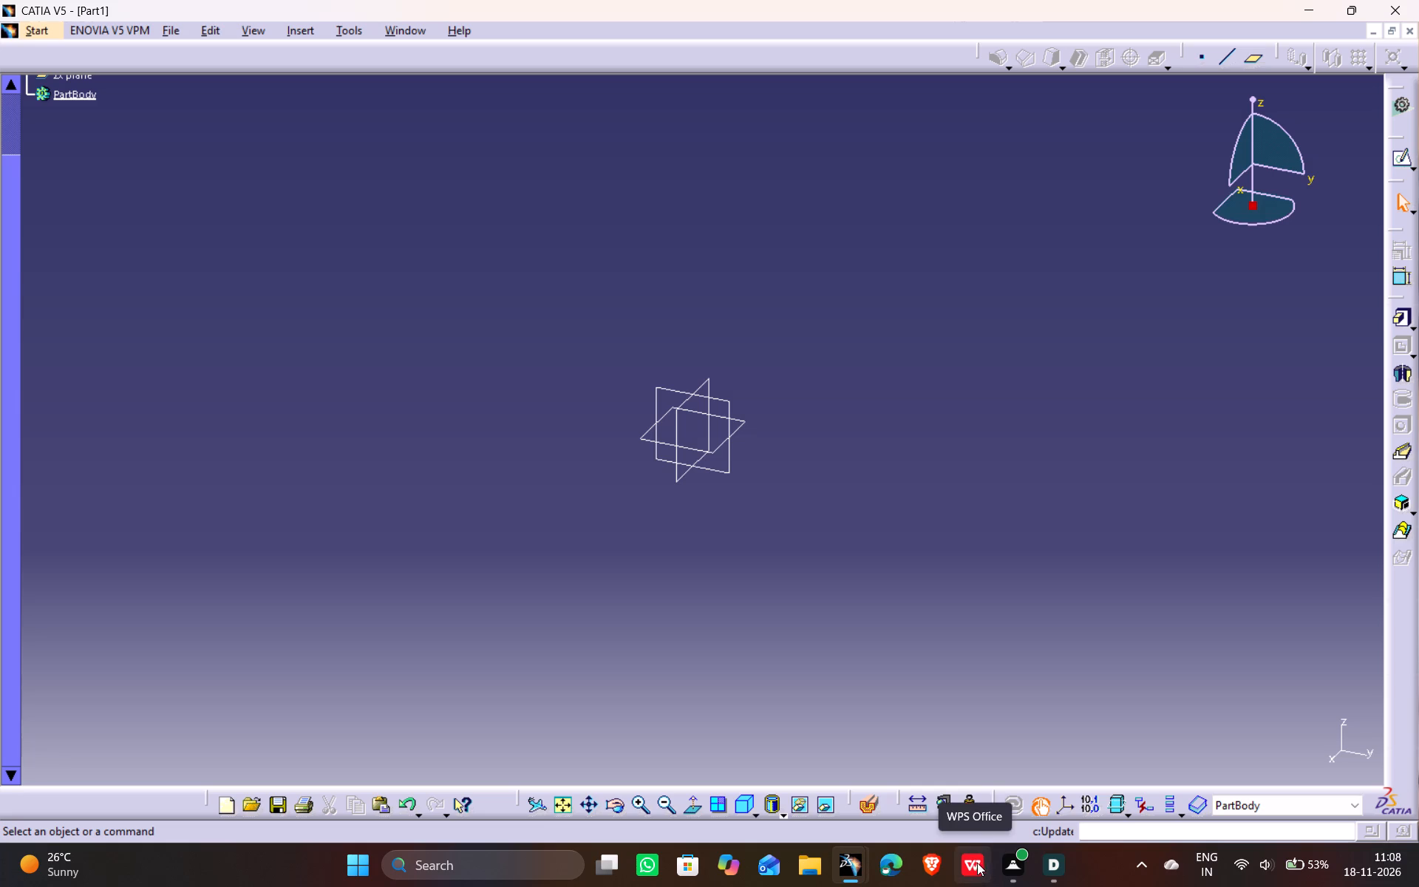
left_click(728, 404)
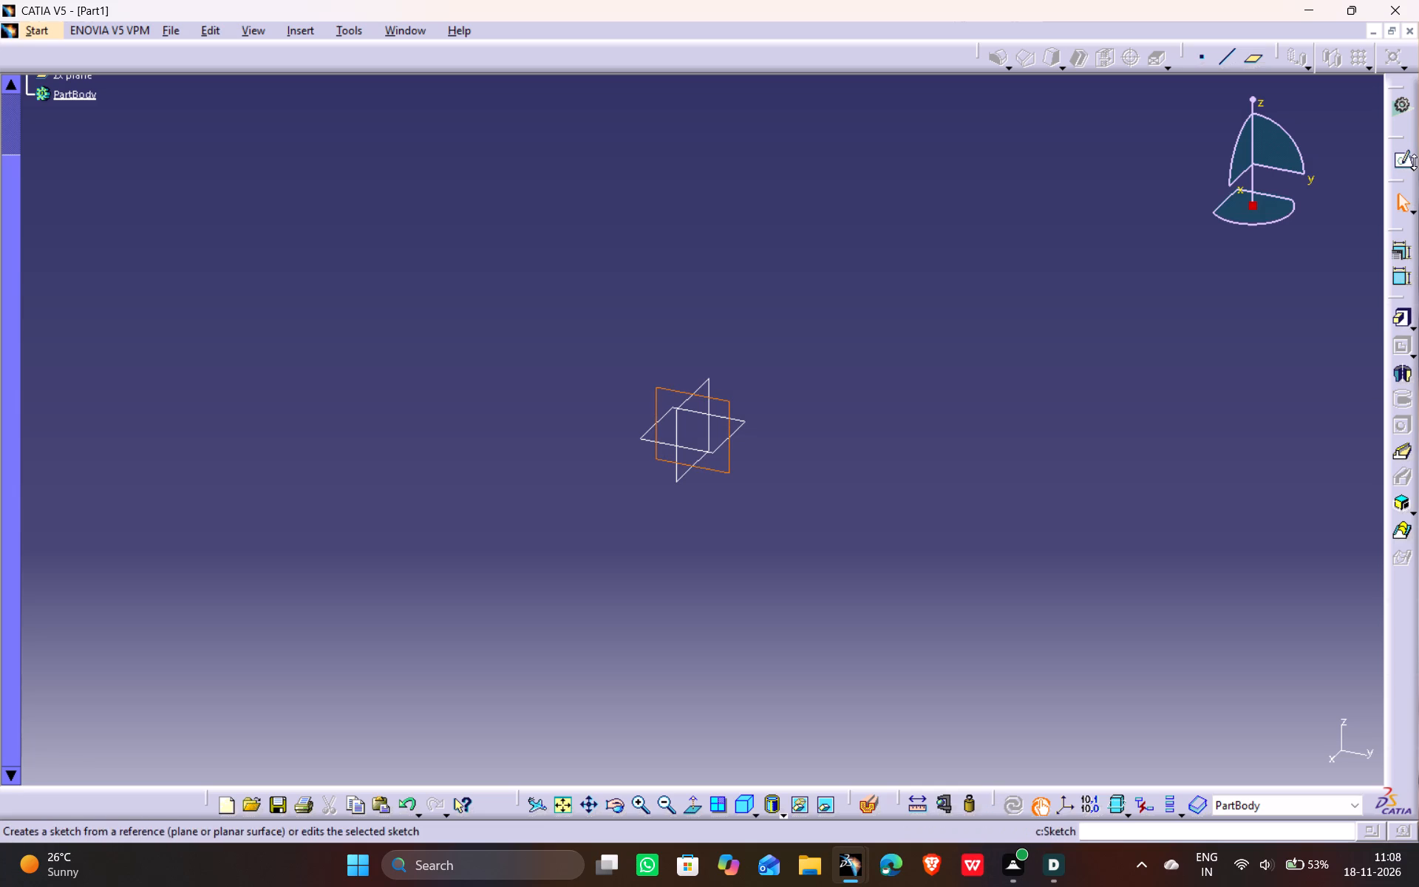
left_click(1414, 167)
left_click(1413, 166)
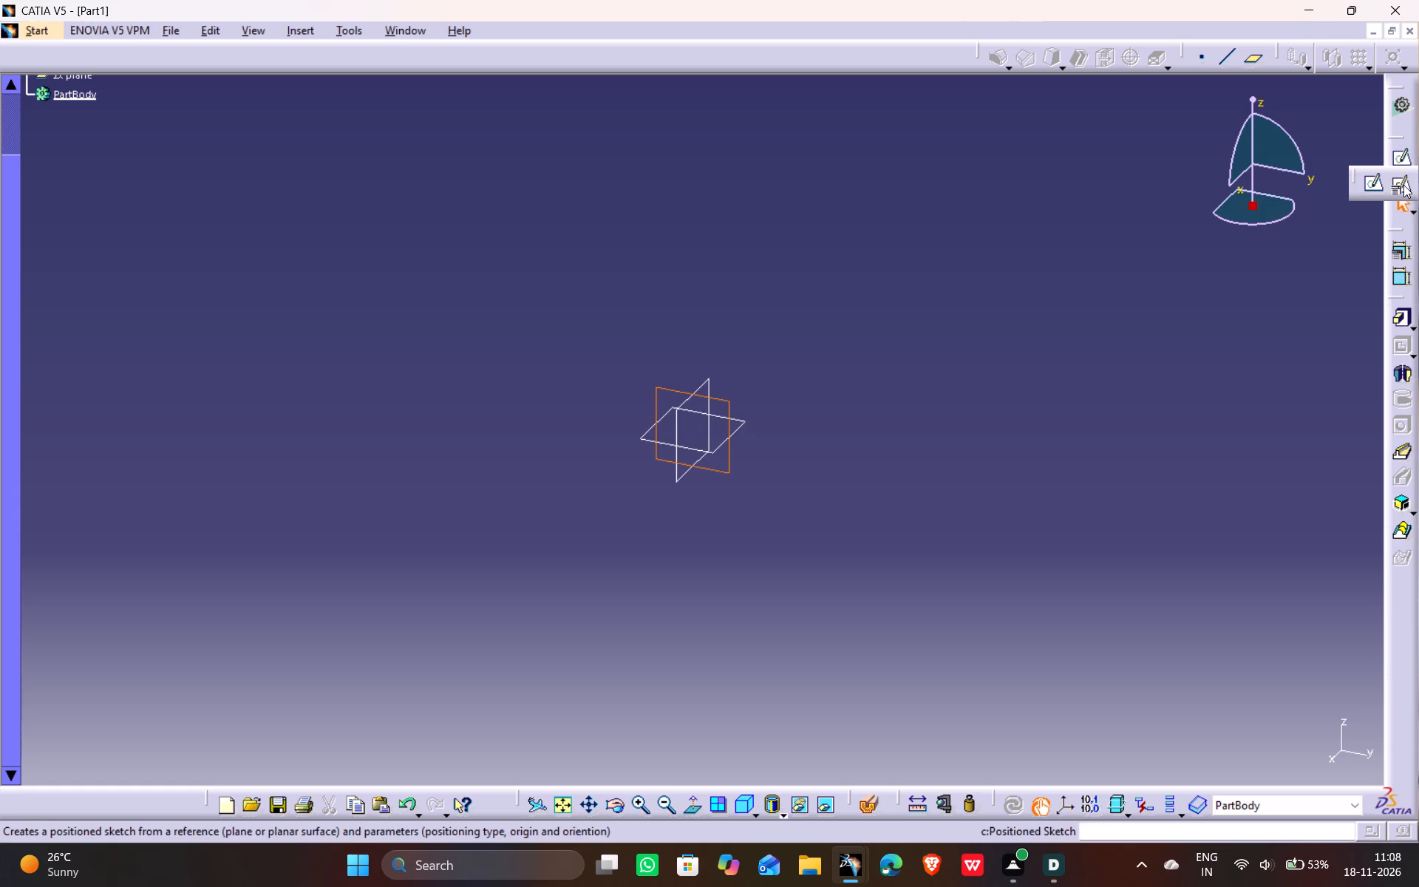
left_click(1403, 185)
left_click(1299, 818)
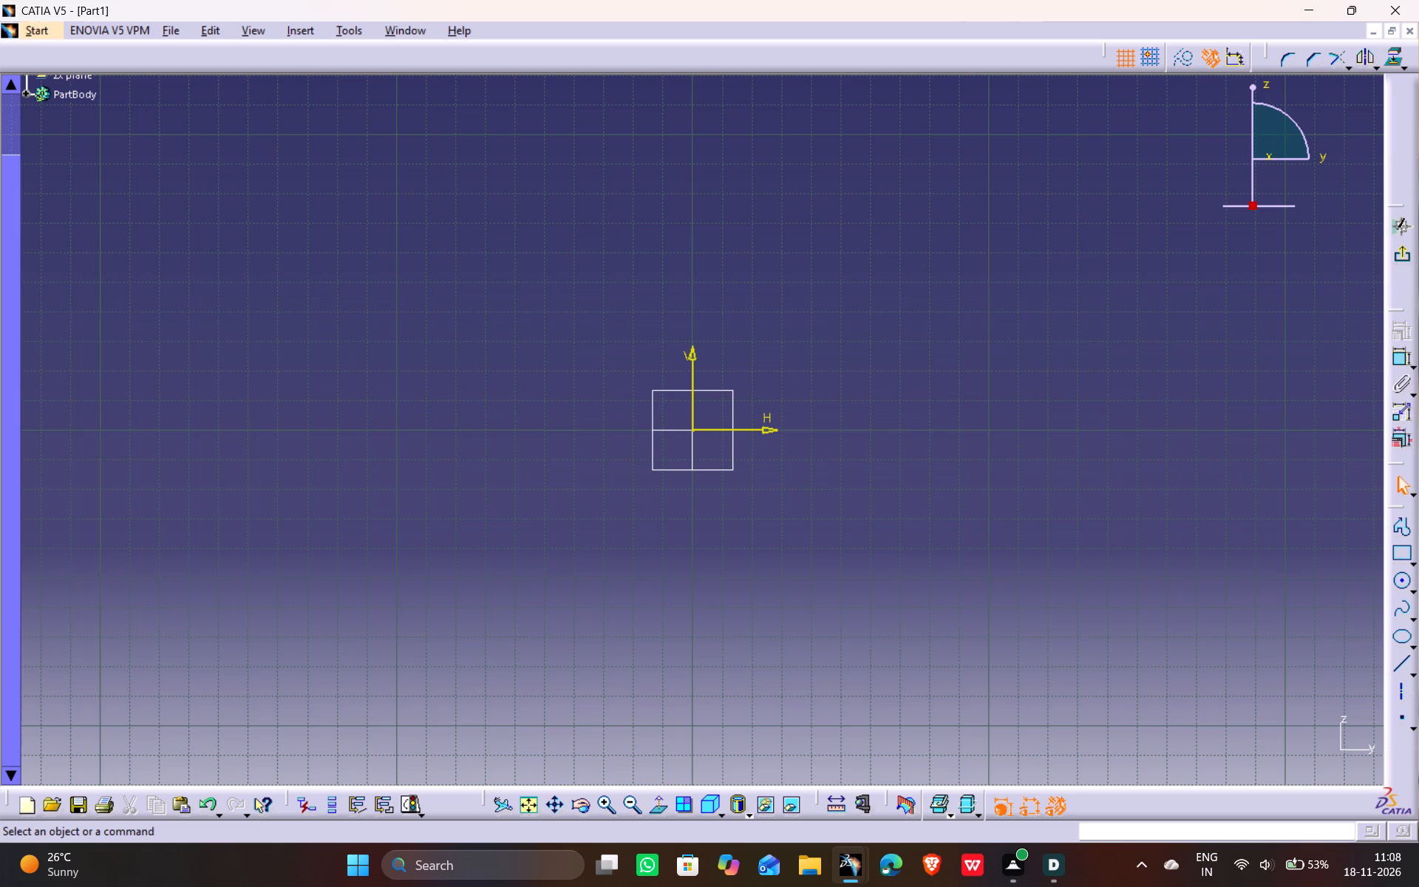
Start a profile on the H axis: base line from about H 18 to 66 mm, wall up to V 76, rim out to H 74, top at V 92.
middle_click_drag(739, 316, 743, 381)
scroll(739, 329, "down", 1)
middle_click(752, 432)
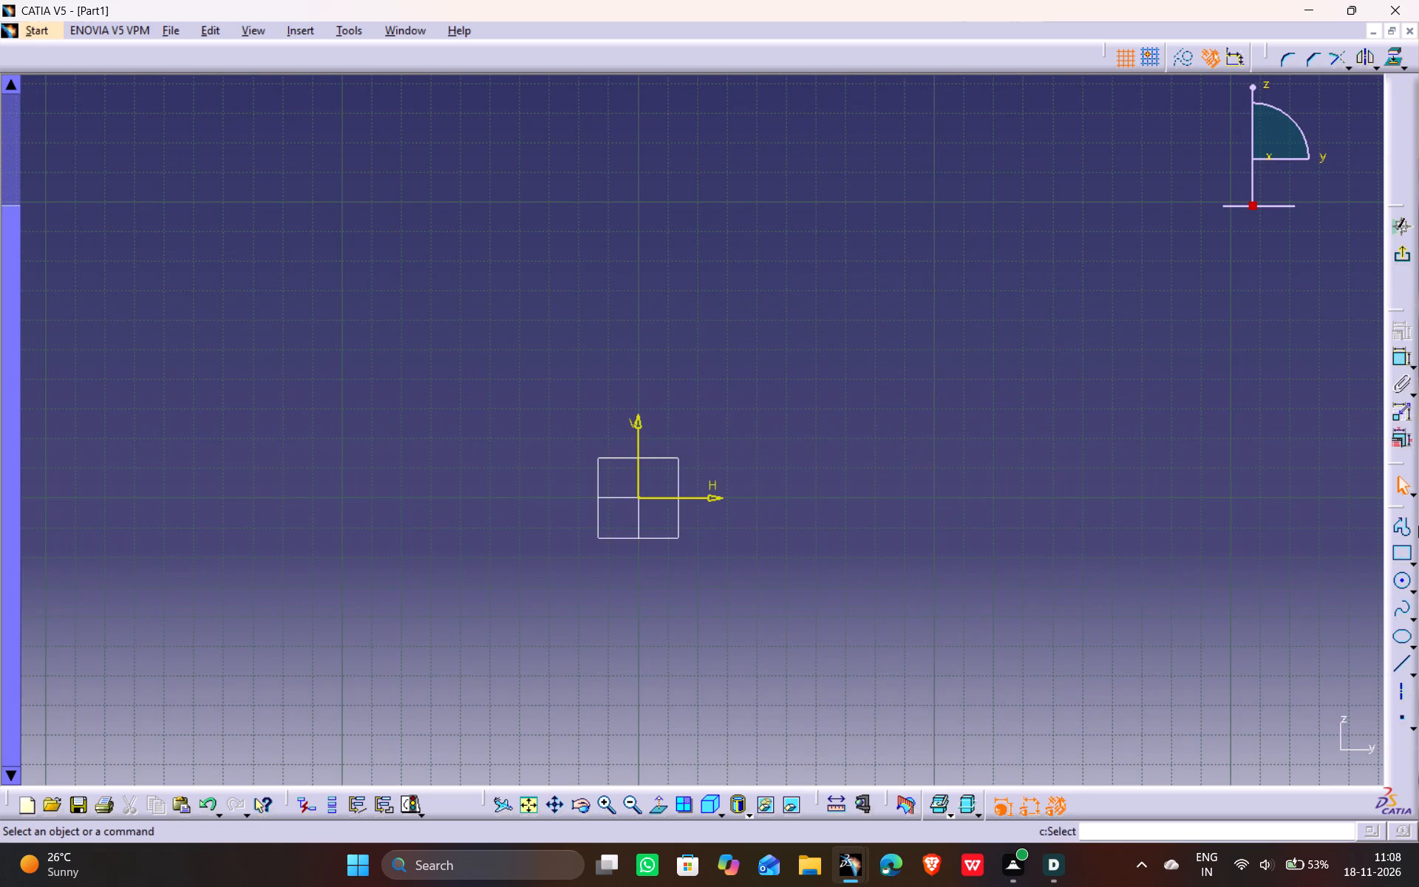
left_click(659, 804)
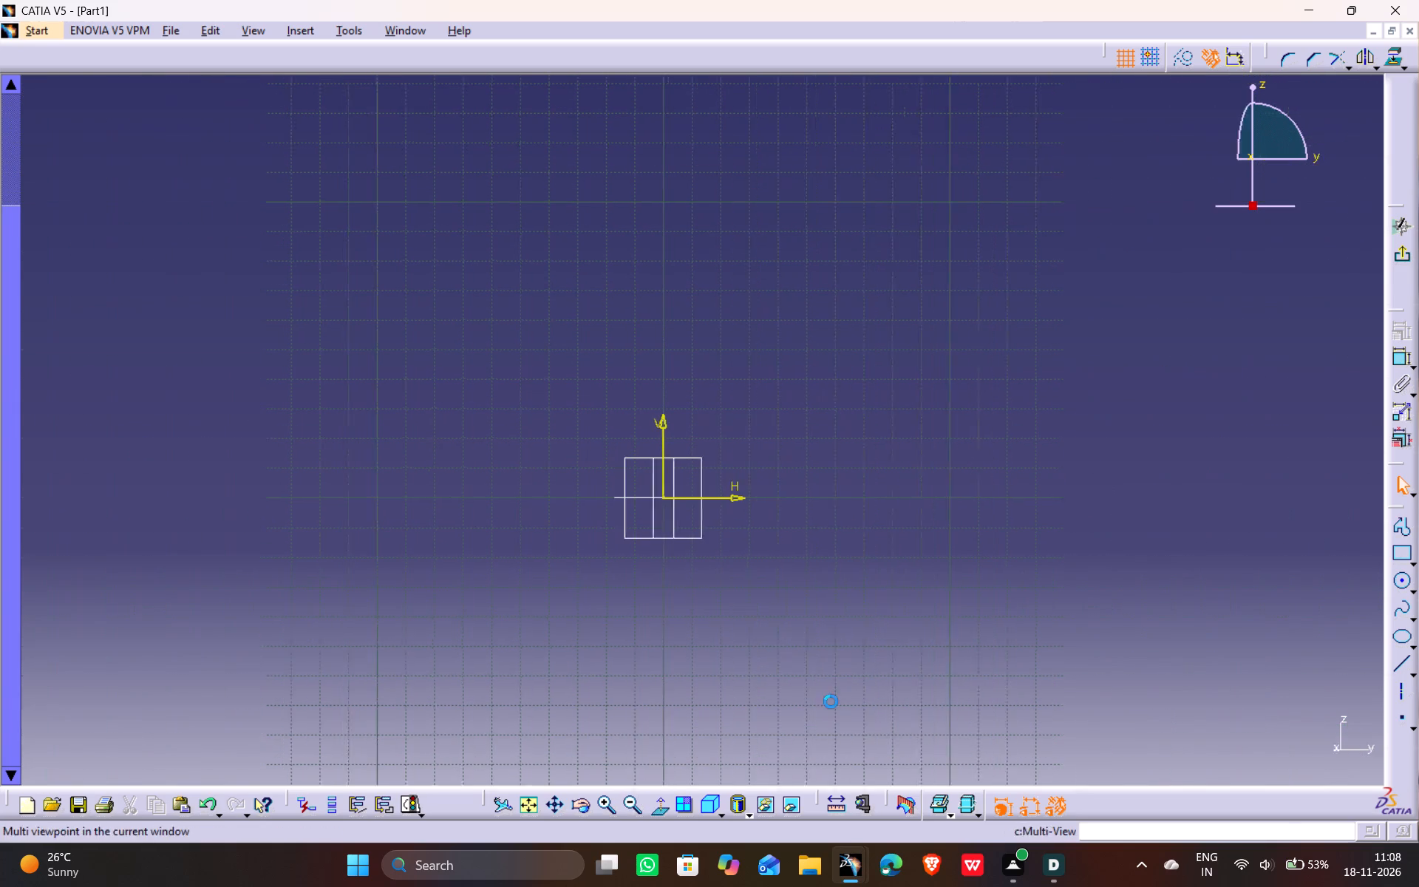
left_click(662, 805)
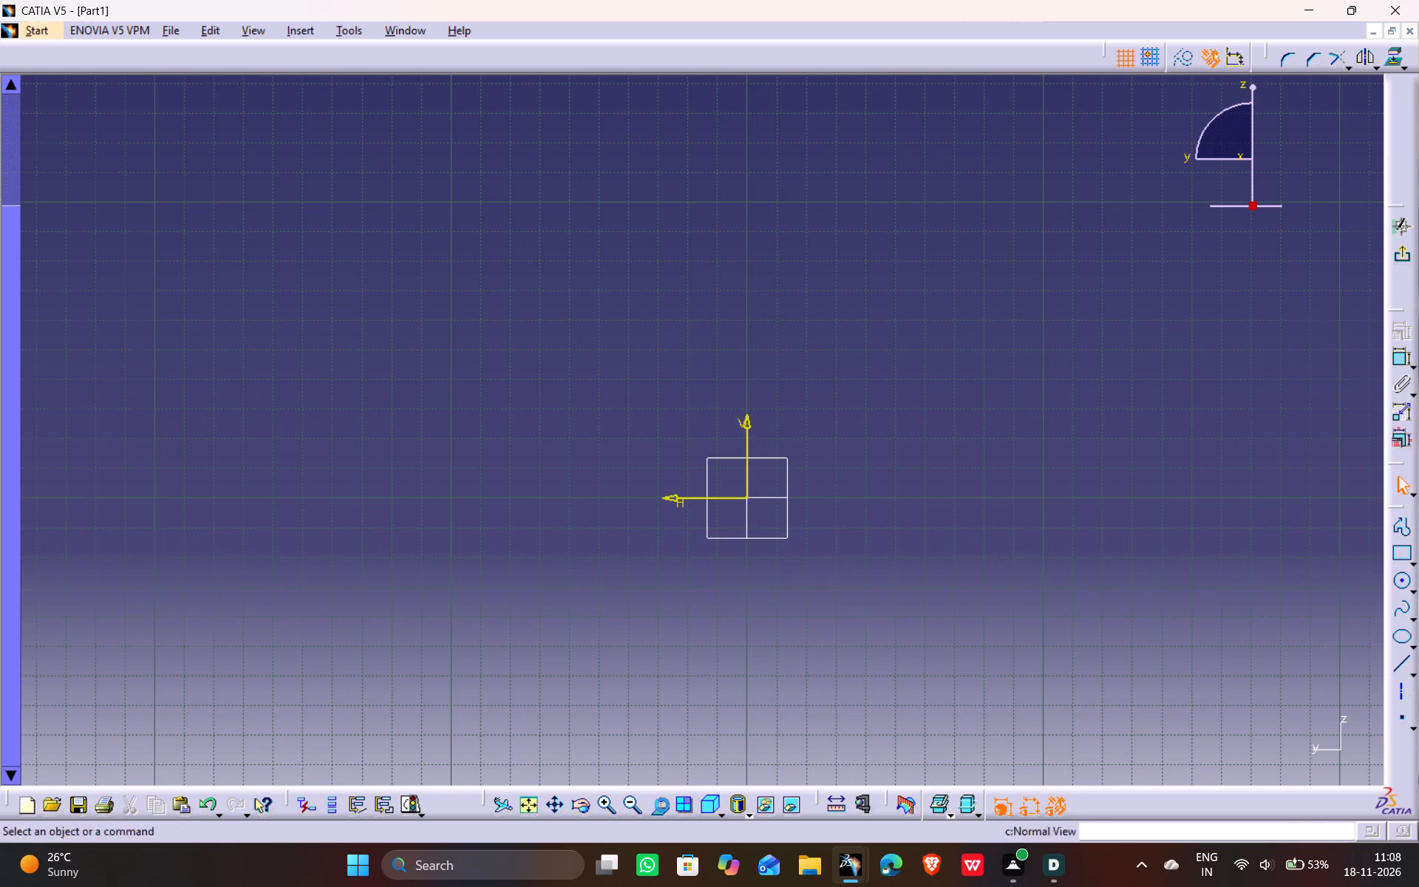
left_click(1404, 527)
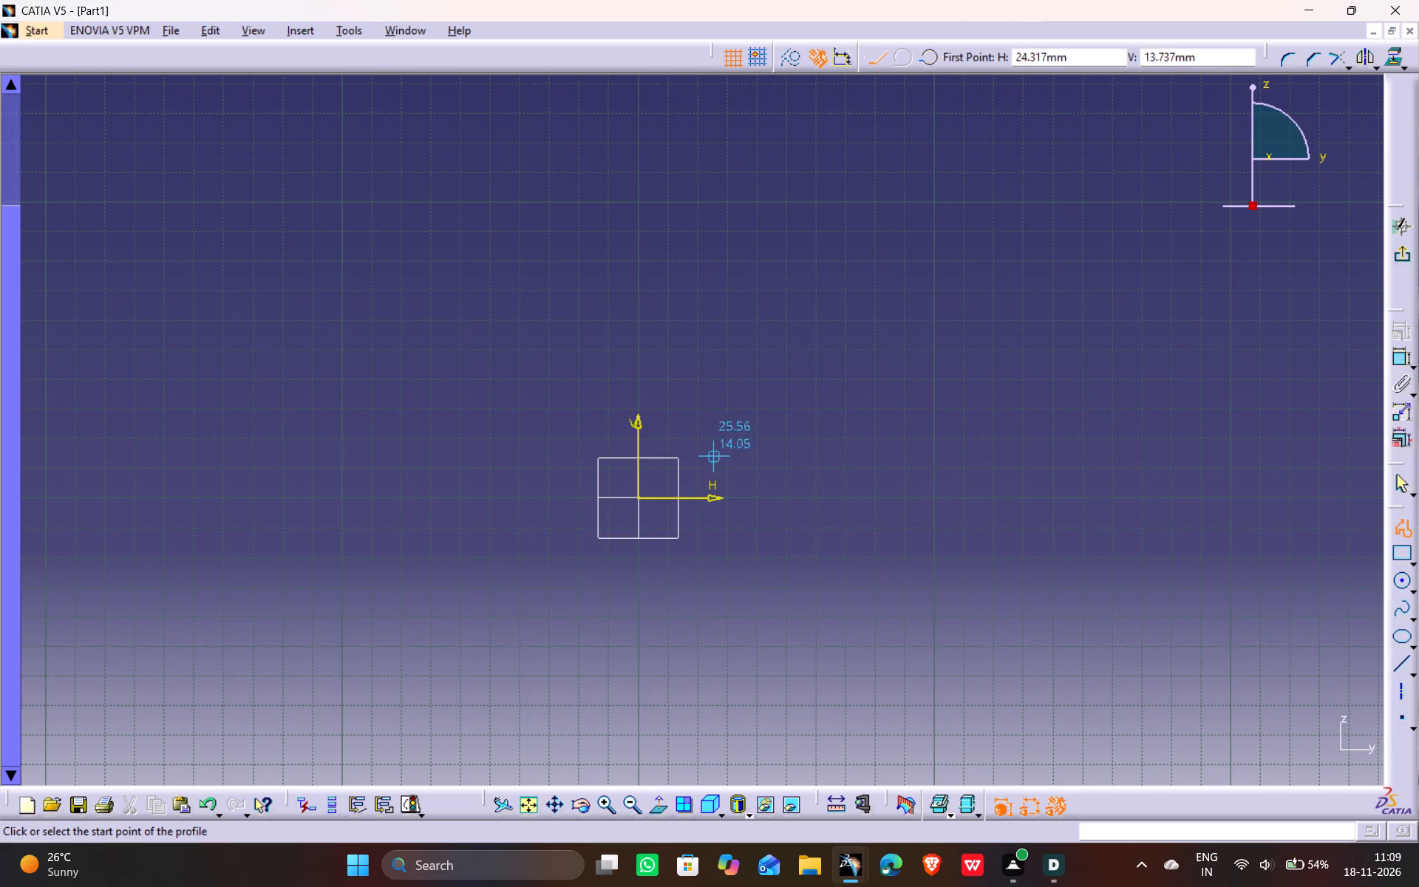
left_click(692, 499)
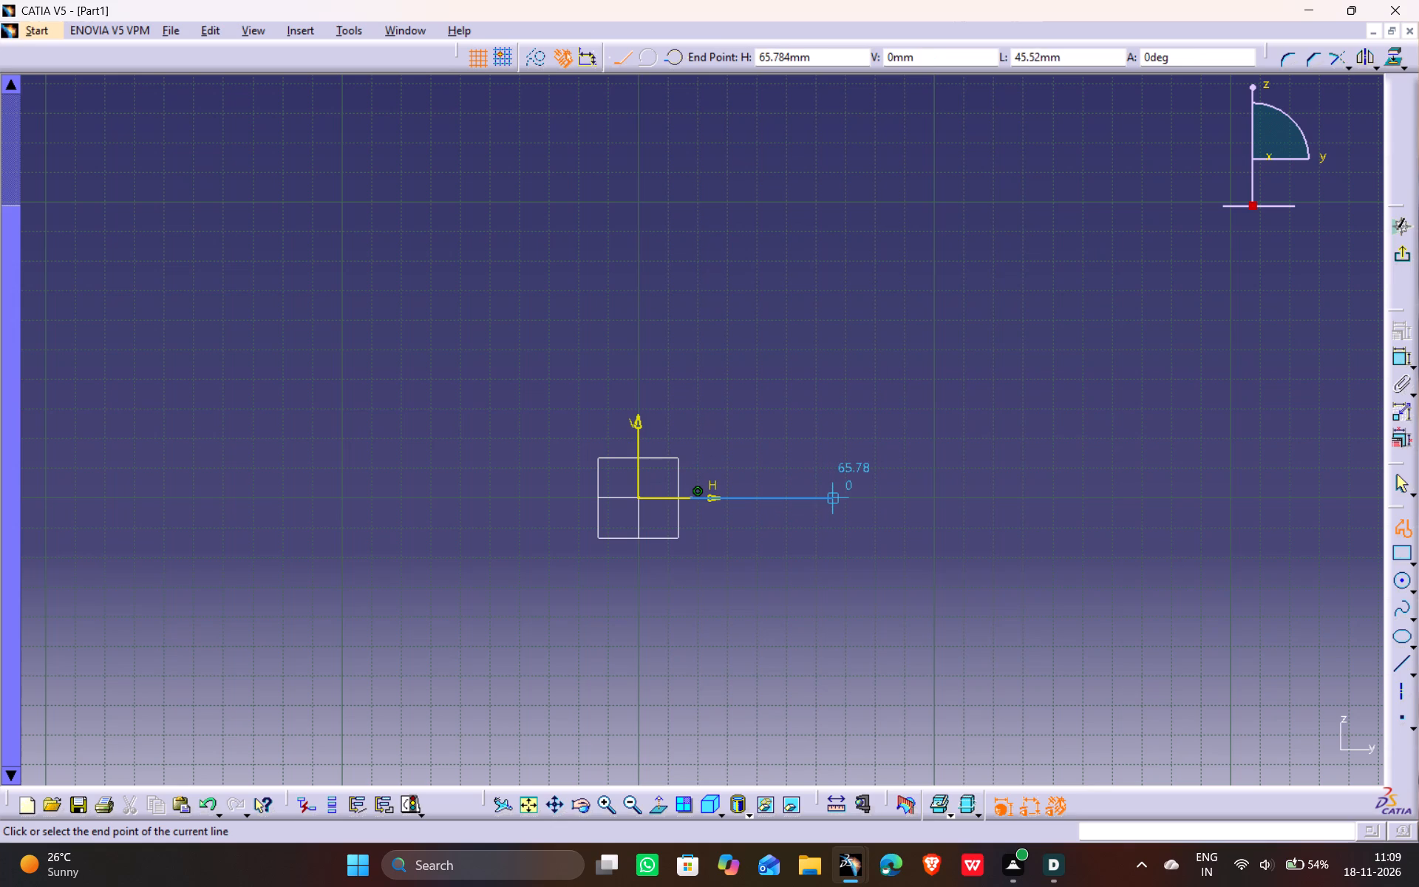
left_click(833, 495)
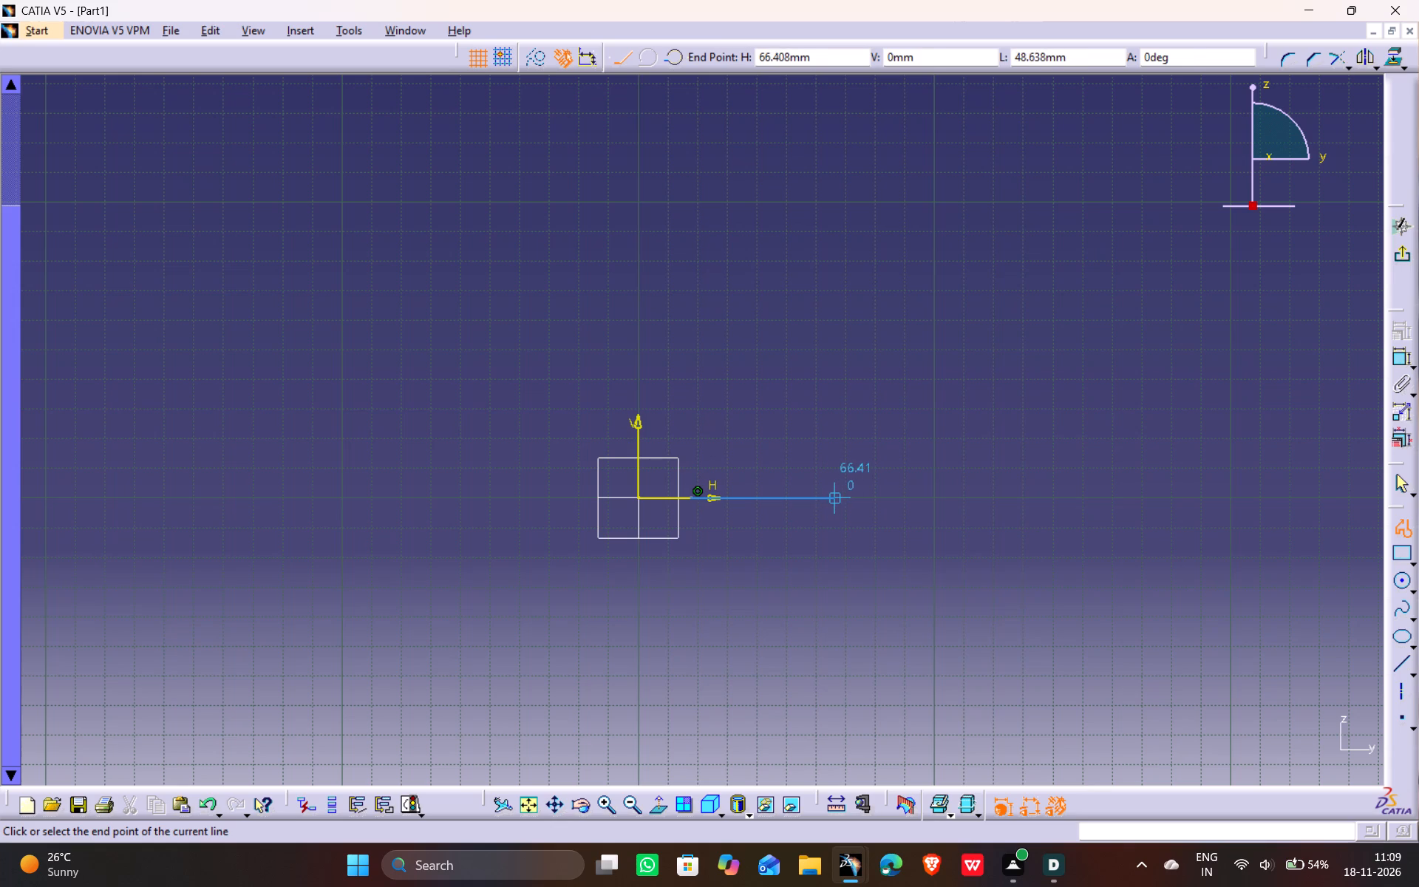
left_click(839, 276)
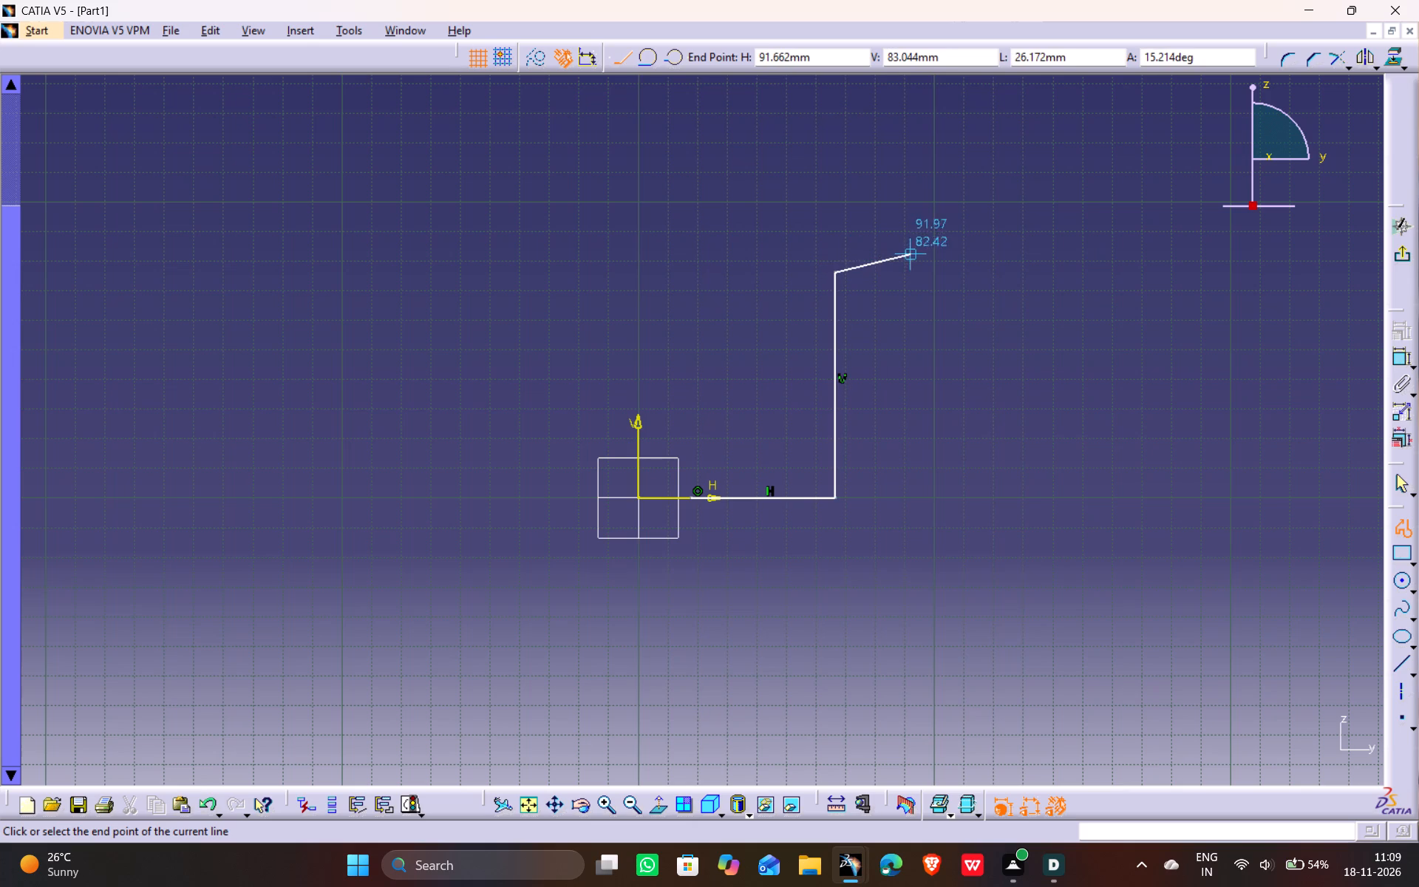
left_click(857, 268)
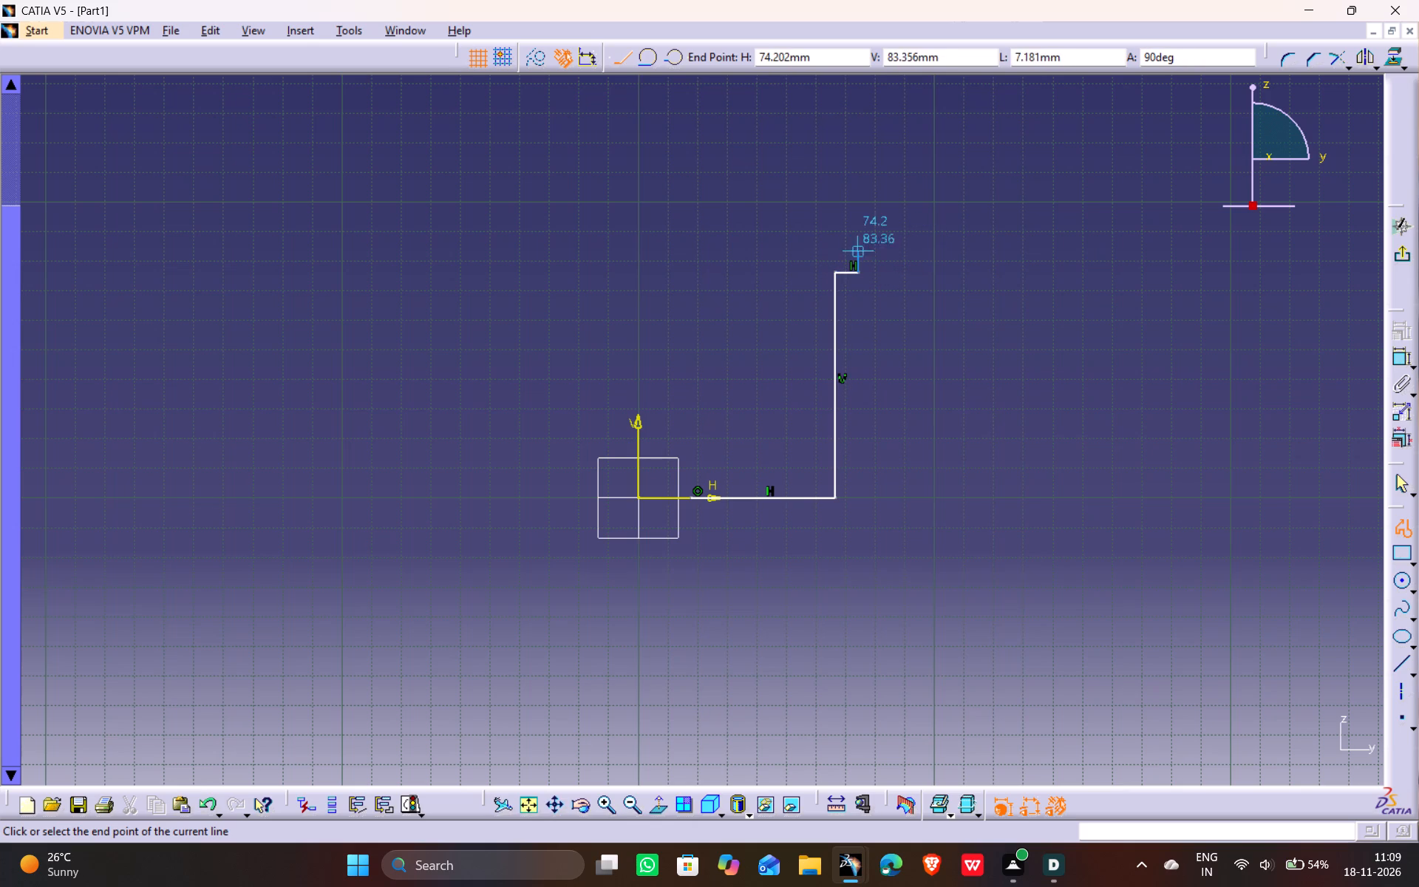
left_click(856, 224)
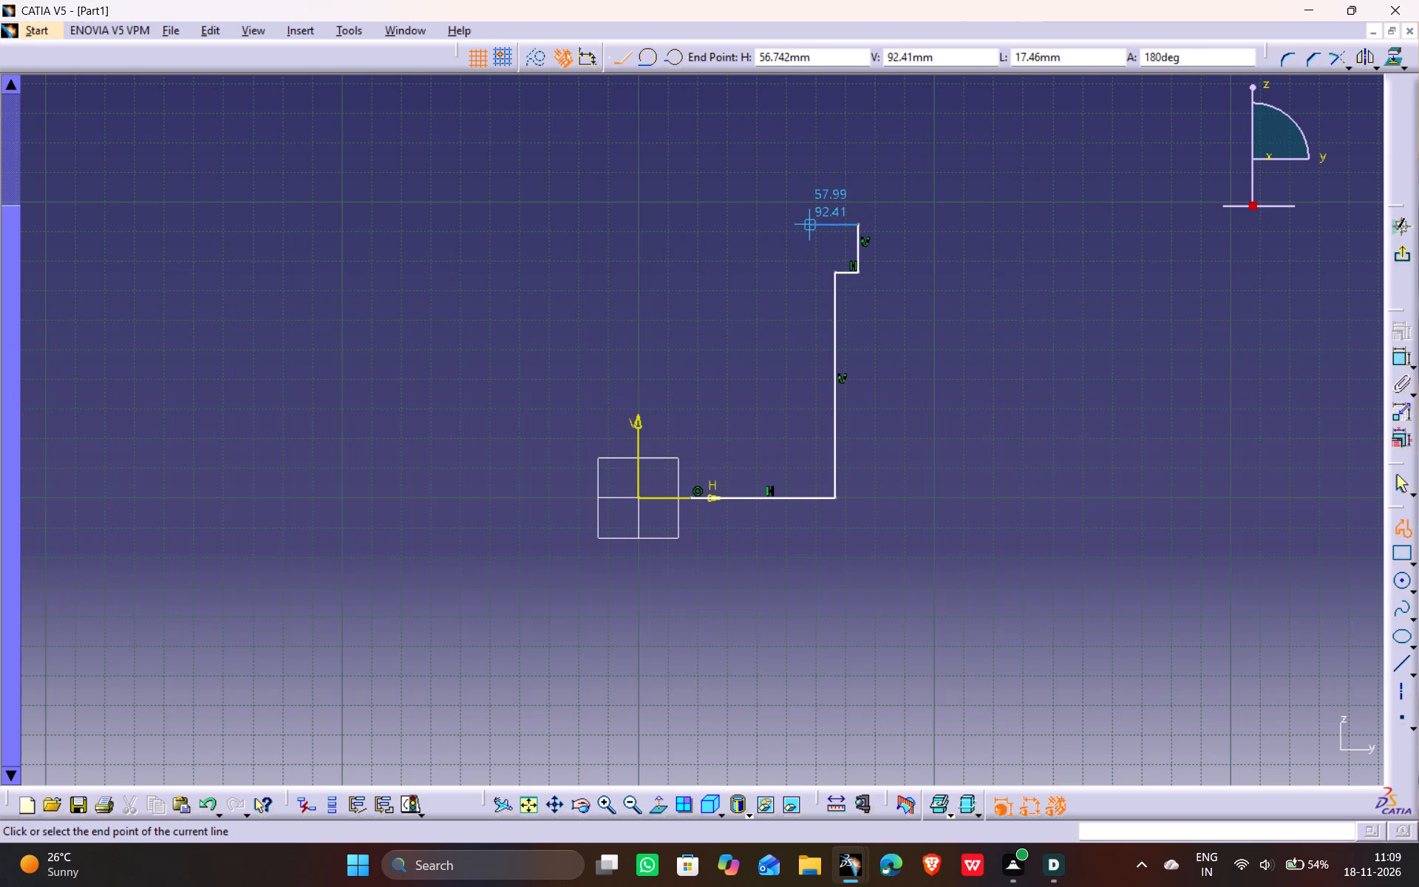
left_click(806, 225)
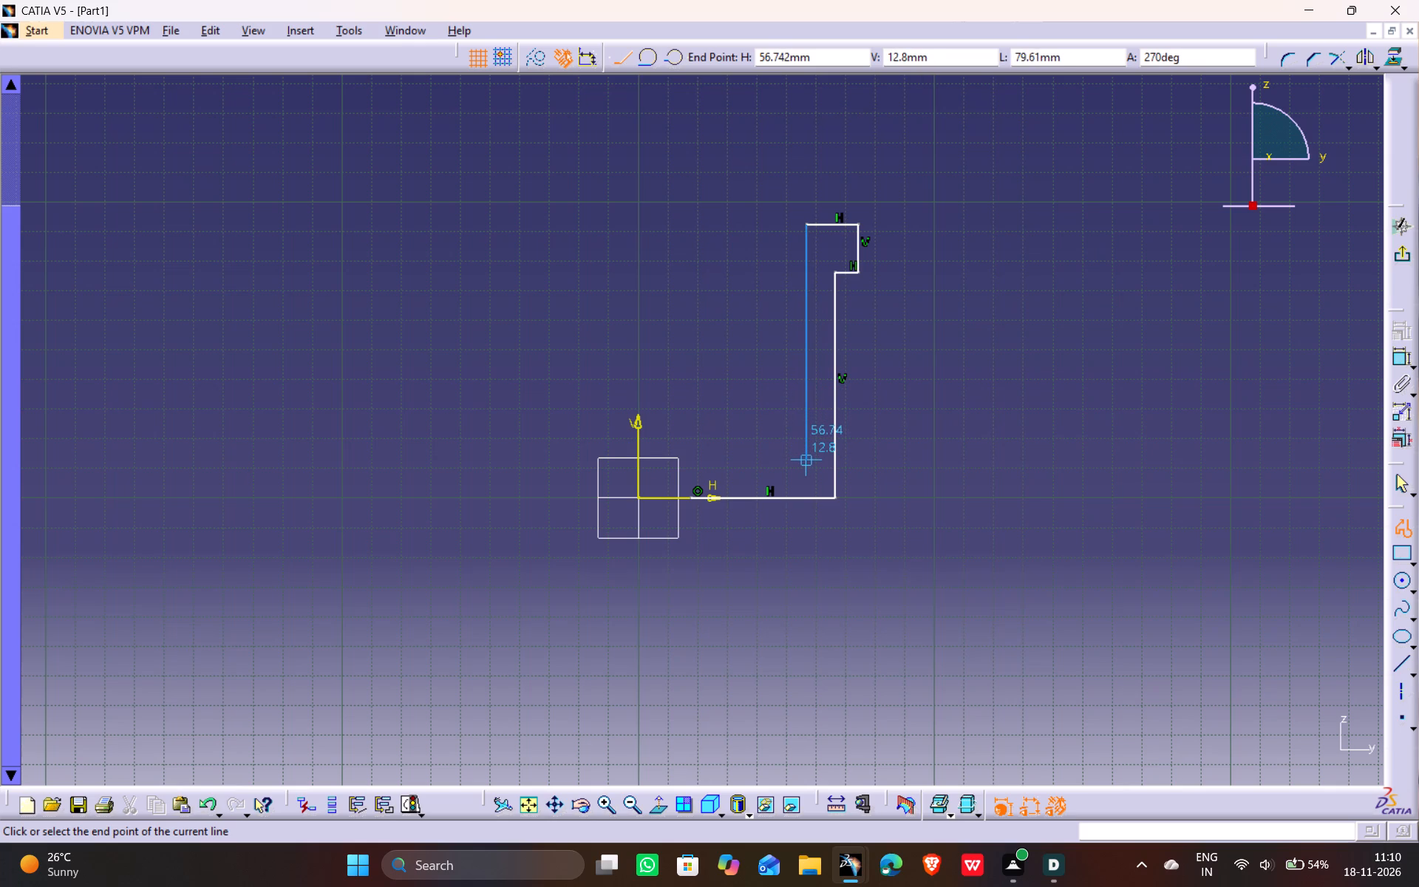
key("ctrl+z")
left_click(777, 223)
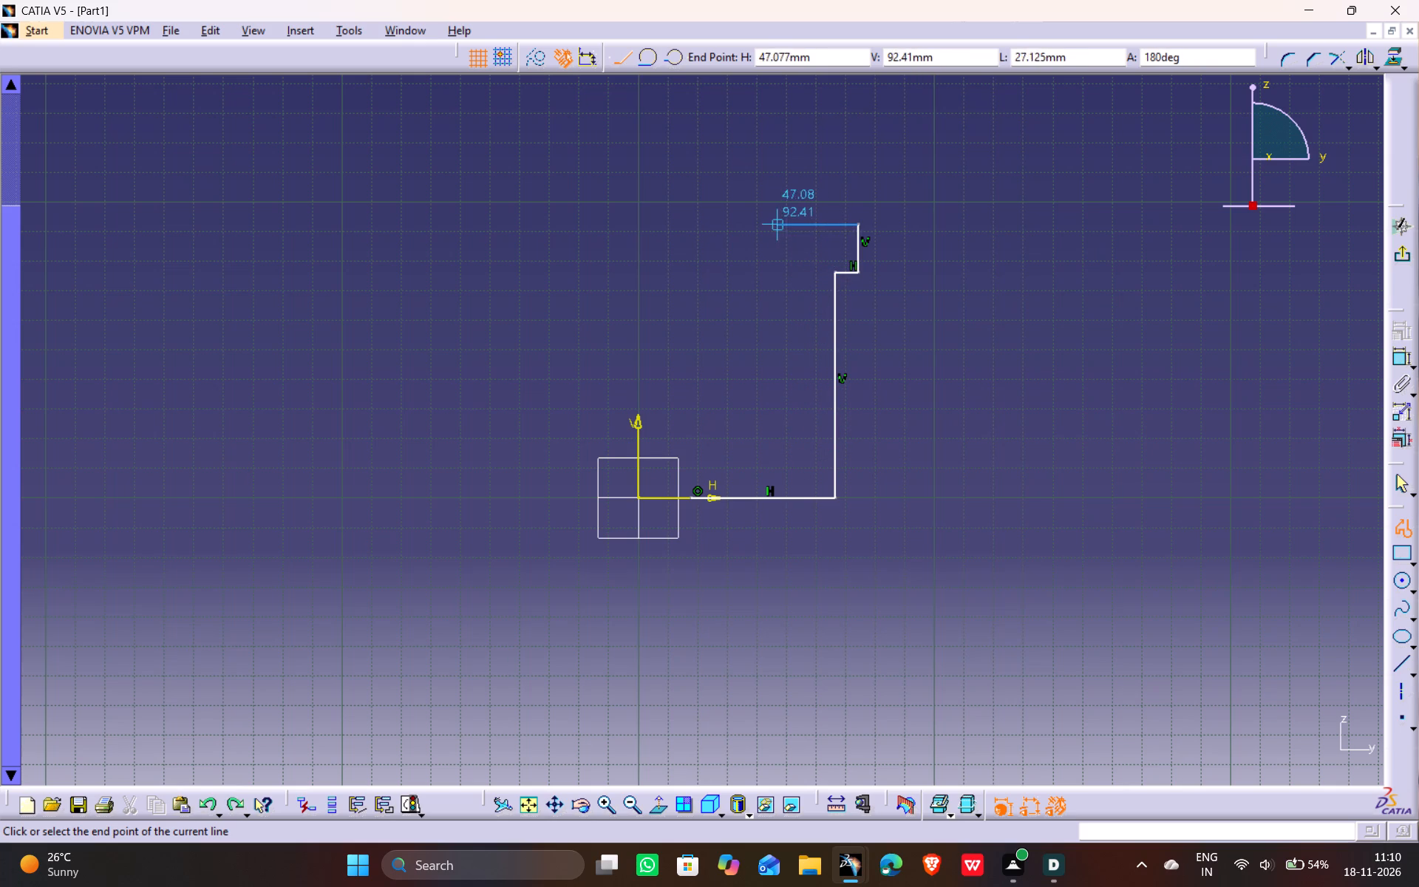
Close the profile with a vertical inner wall at about H 47 mm, a small undercut at its foot, and a raised lip at the base's inner end.
left_click(775, 449)
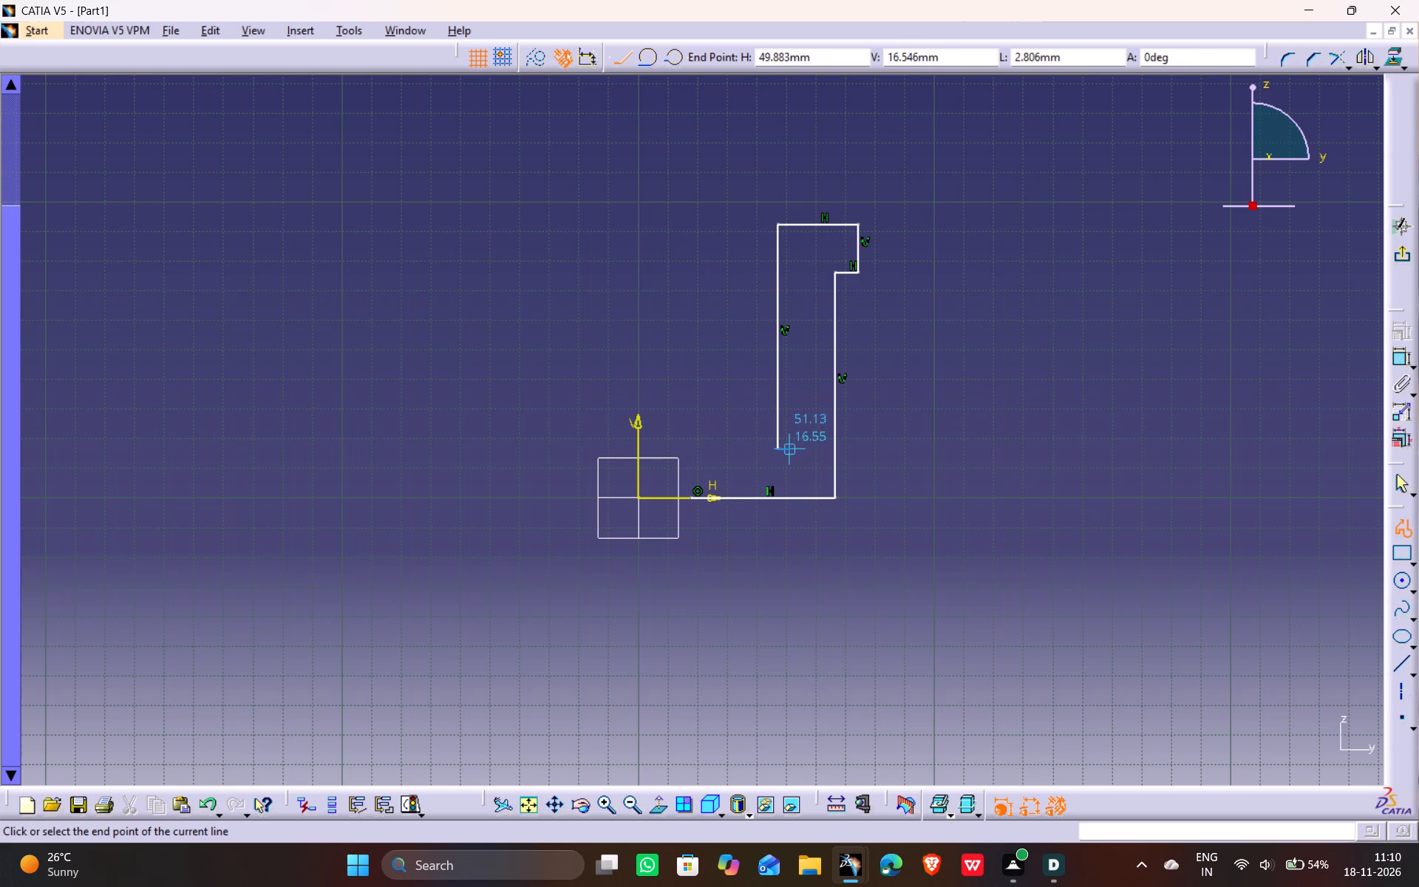
left_click(791, 446)
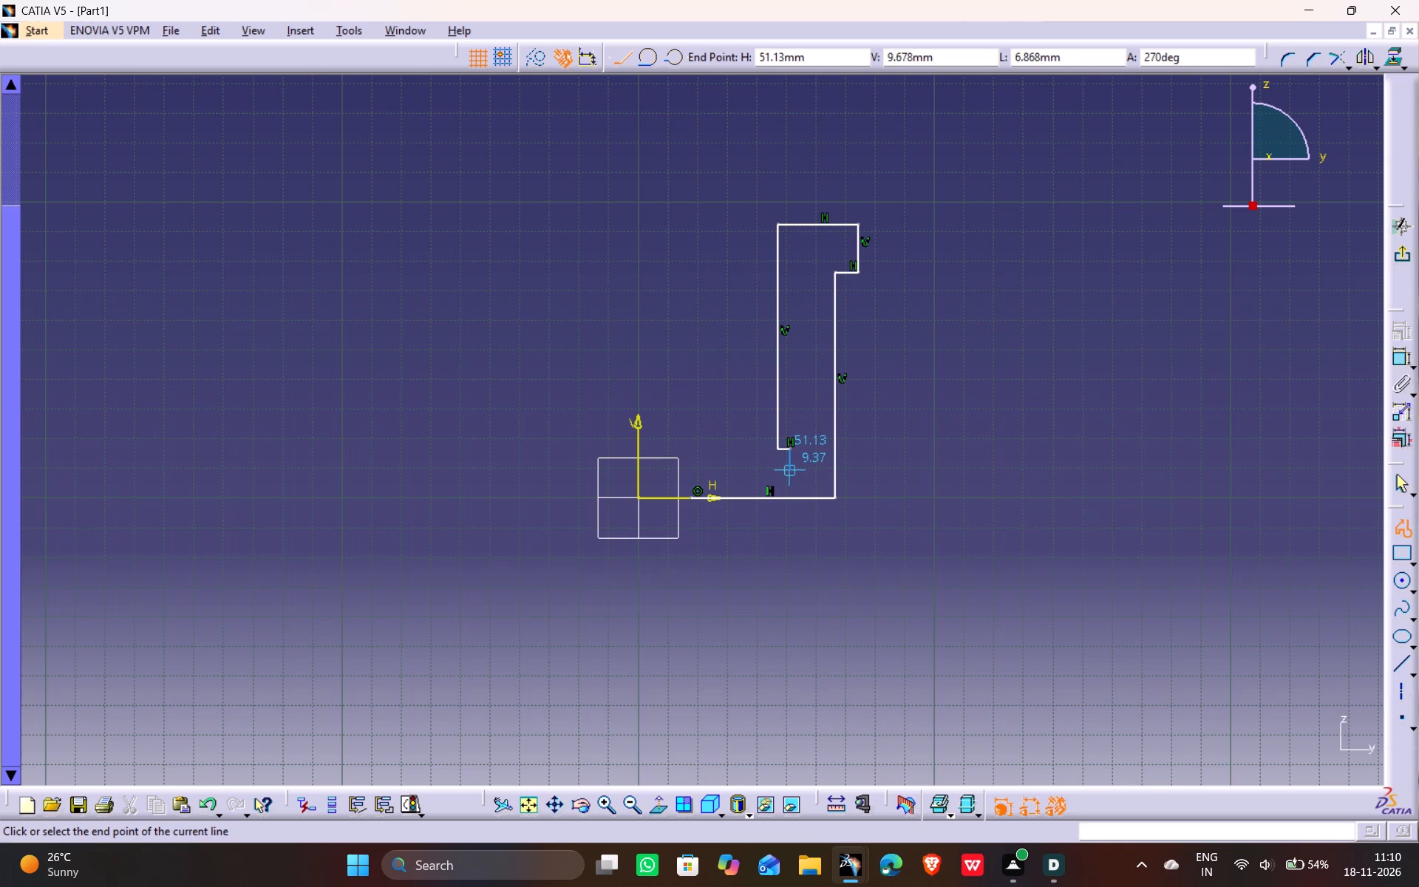
left_click(787, 467)
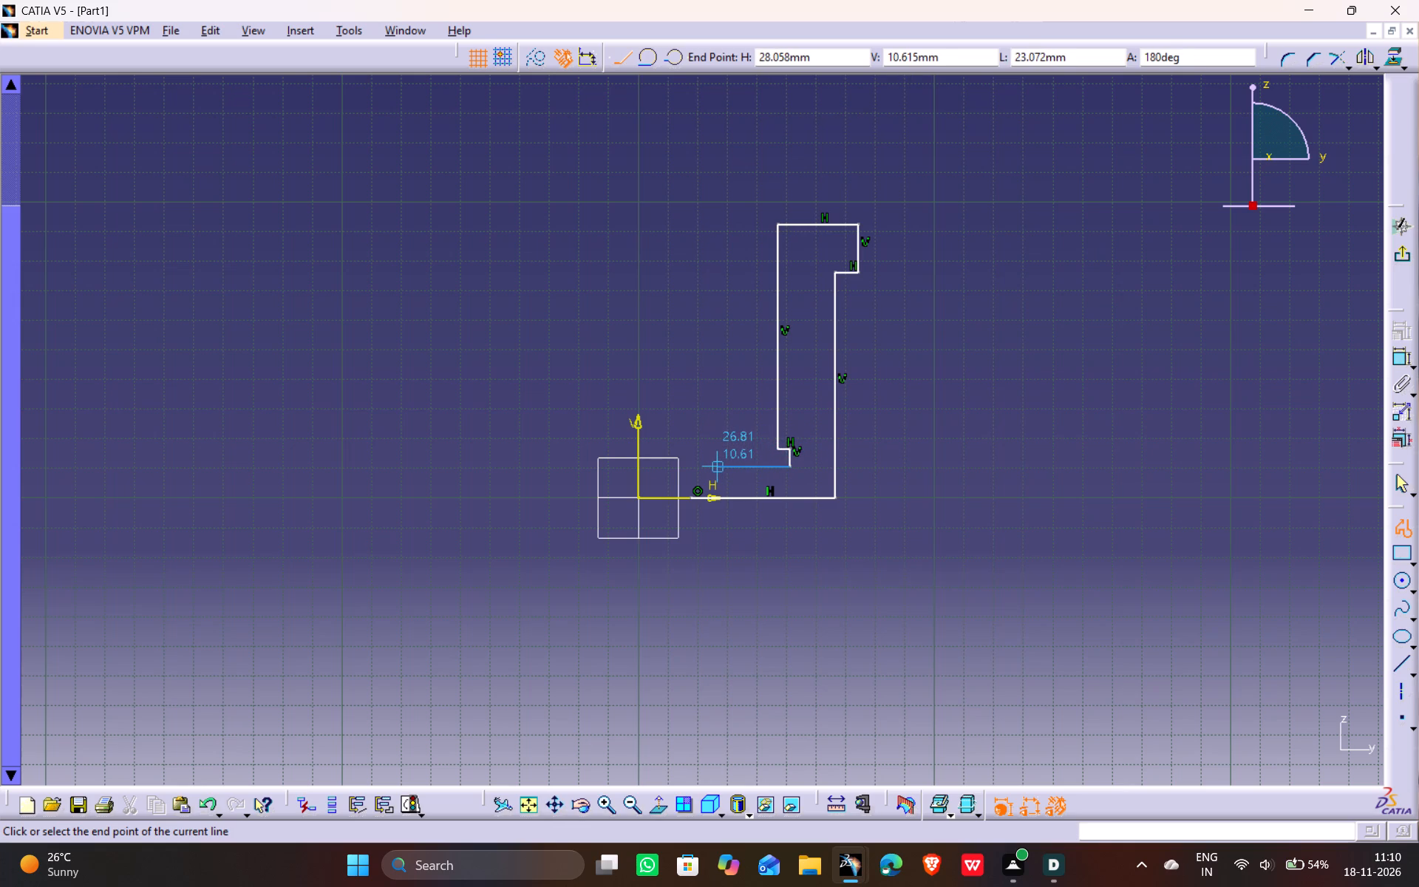
left_click(715, 466)
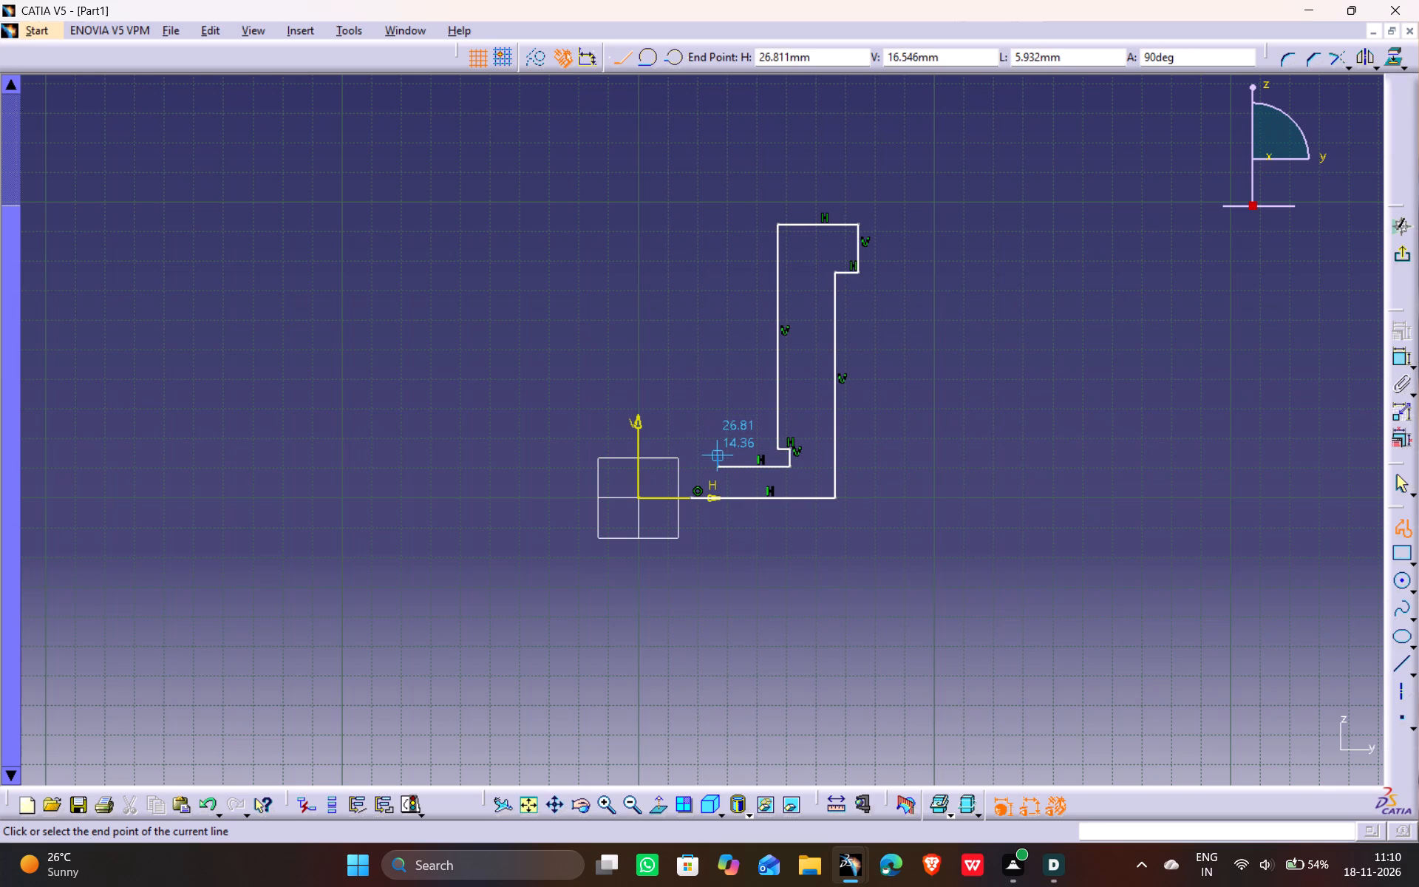
left_click(718, 455)
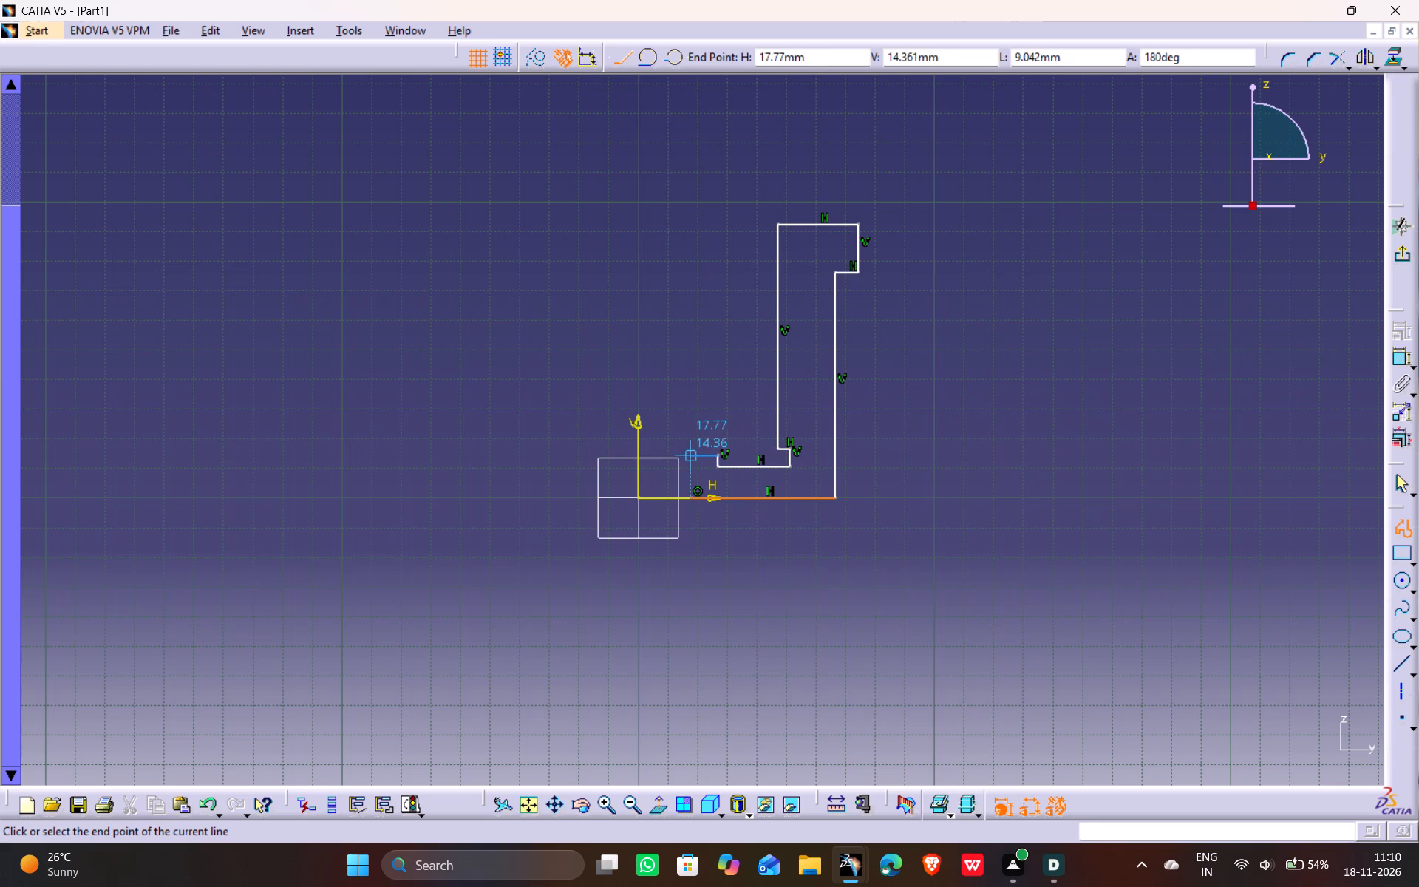
left_click(693, 455)
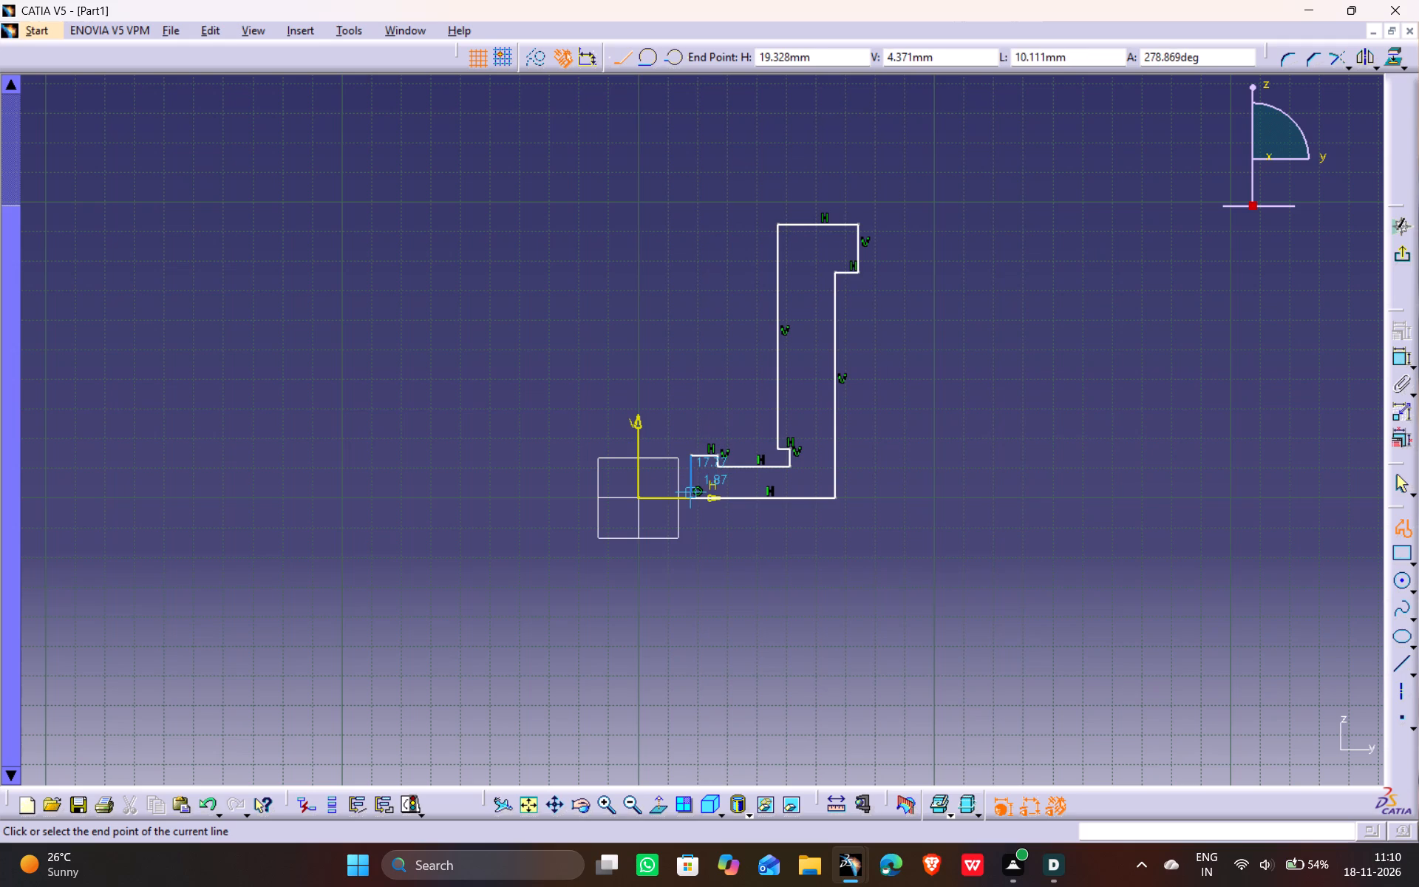
left_click(693, 498)
left_click(717, 582)
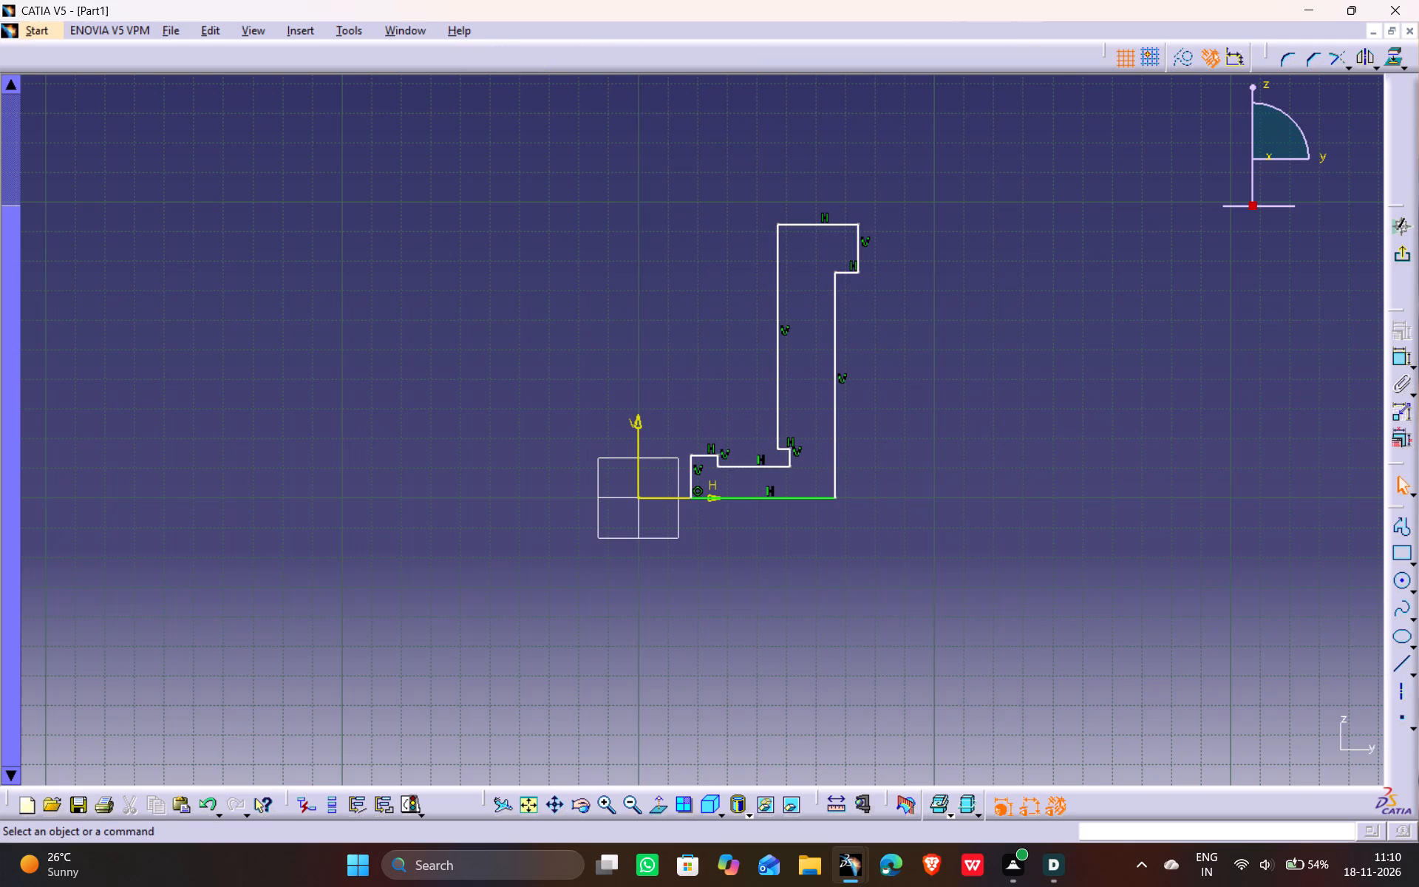
Dimension the overall height between the profile's base line and its top edge as 140 mm.
middle_click_drag(772, 659, 770, 600, "ctrl")
middle_click_drag(791, 568, 765, 597)
middle_click_drag(749, 660, 749, 659, "ctrl")
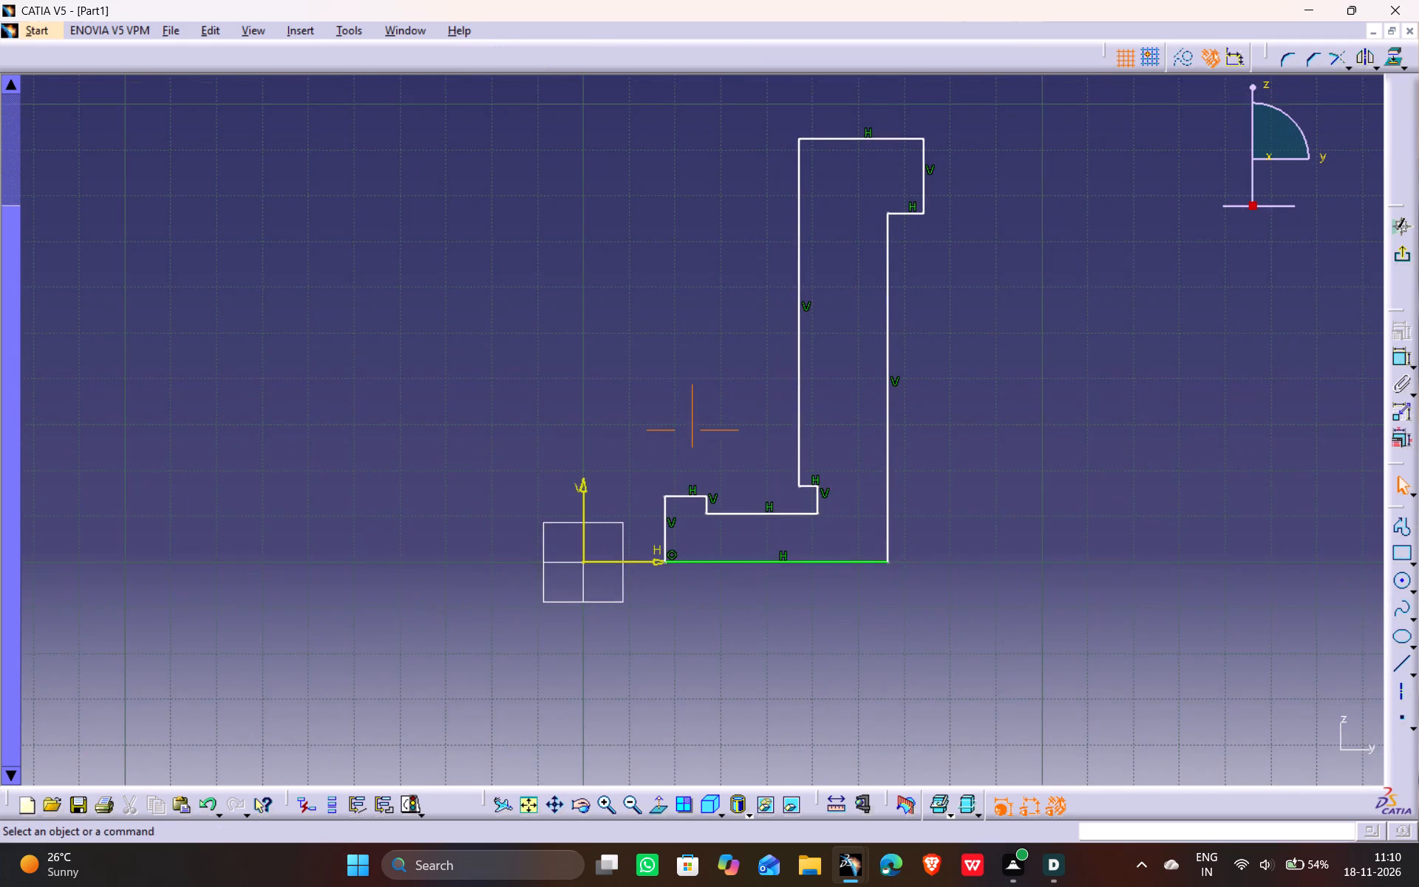
middle_click_drag(749, 659, 749, 638, "ctrl")
middle_click_drag(749, 636, 749, 627, "ctrl")
scroll(815, 529, "up", 1)
middle_click_drag(815, 529, 801, 561)
scroll(879, 421, "down", 1, "ctrl")
middle_click_drag(879, 421, 879, 443, "ctrl")
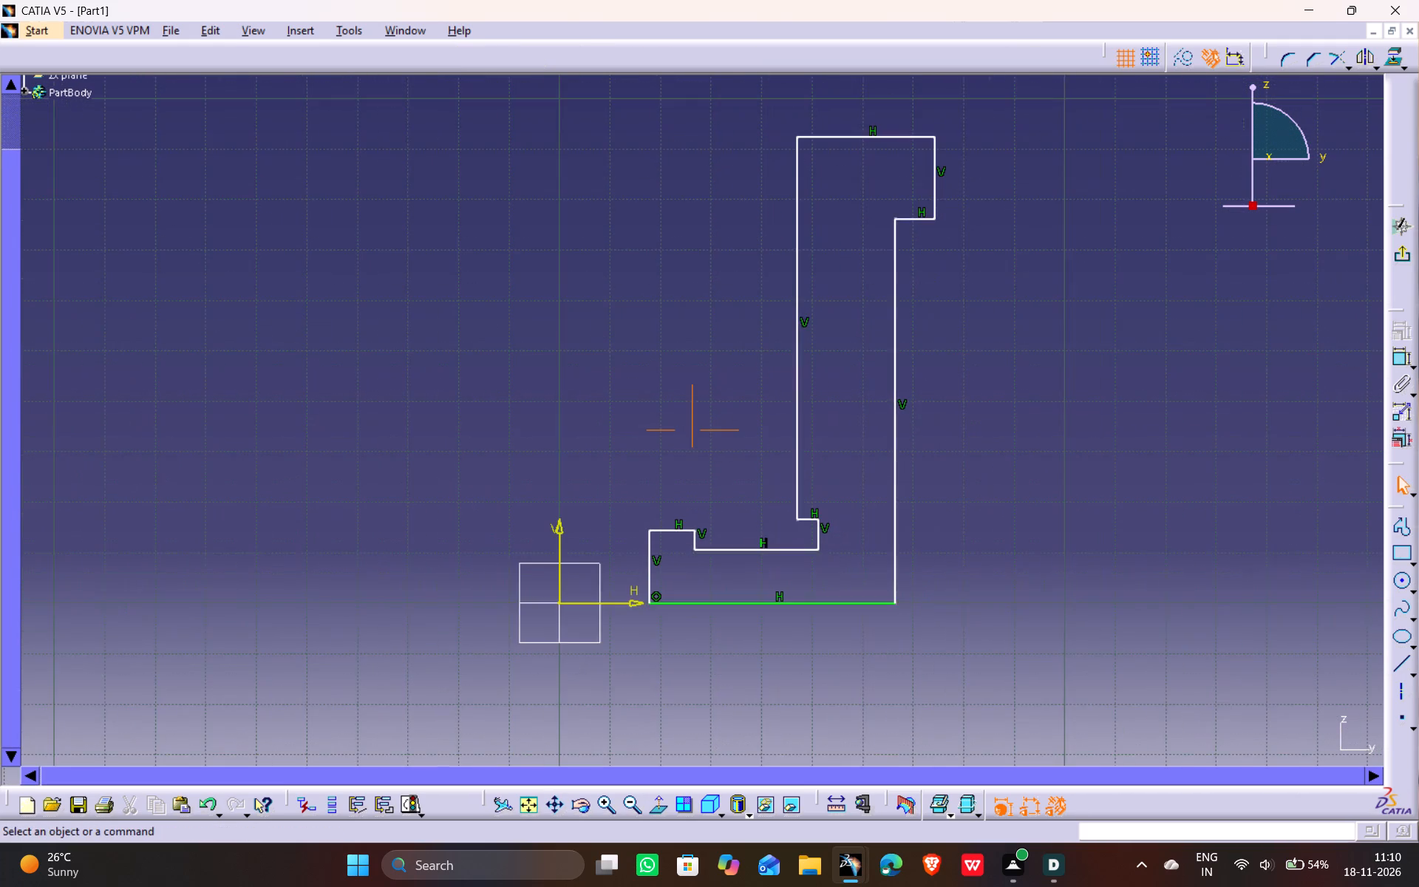
middle_click_drag(879, 443, 879, 443, "ctrl")
middle_click_drag(848, 433, 846, 464)
middle_click_drag(807, 675, 805, 659, "ctrl")
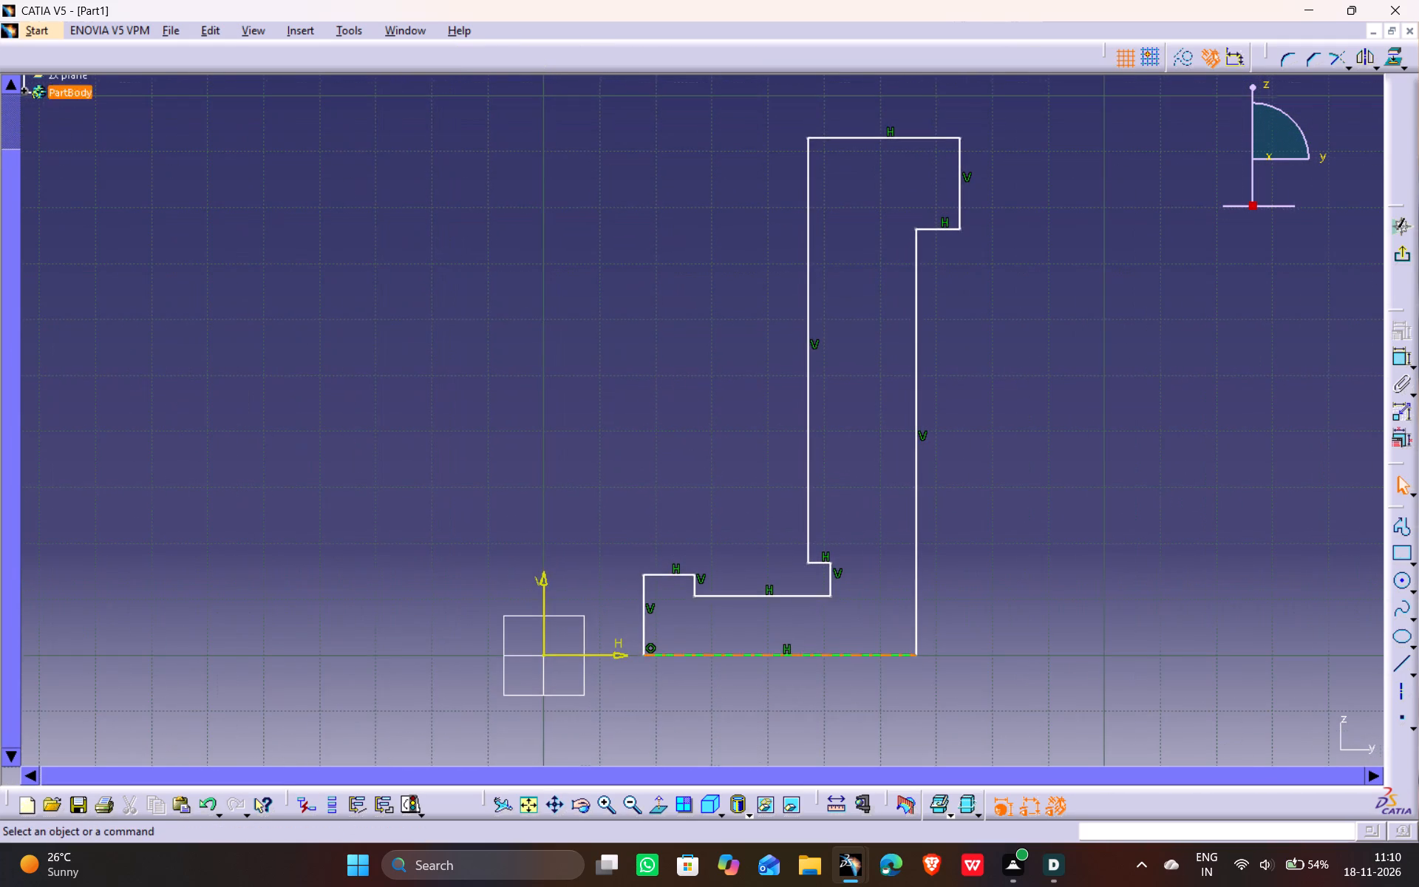
middle_click_drag(840, 594, 834, 619)
left_click(933, 509)
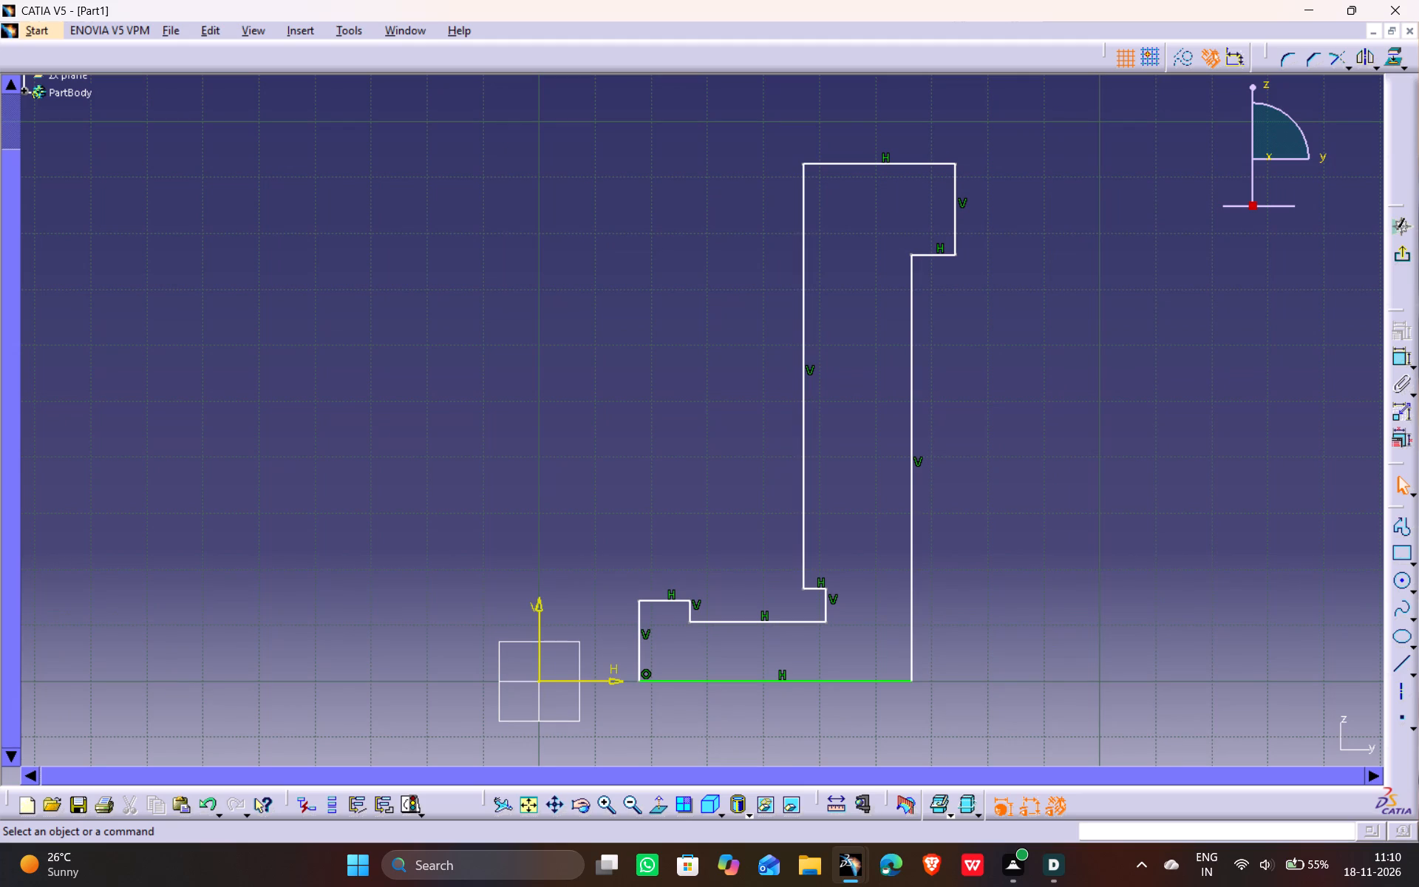
left_click(871, 158)
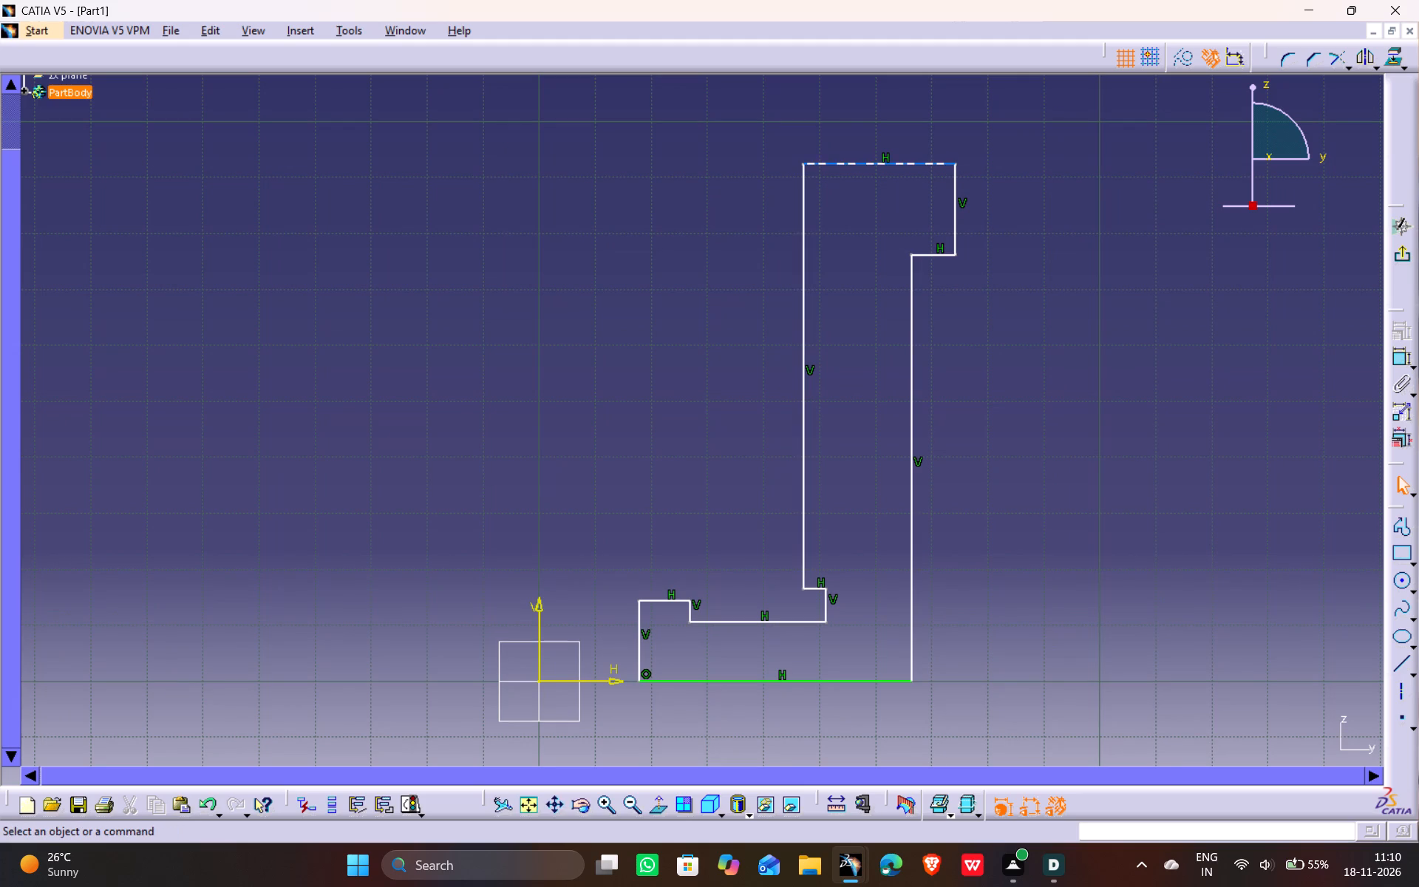
left_click(863, 163)
left_click(835, 681, "ctrl")
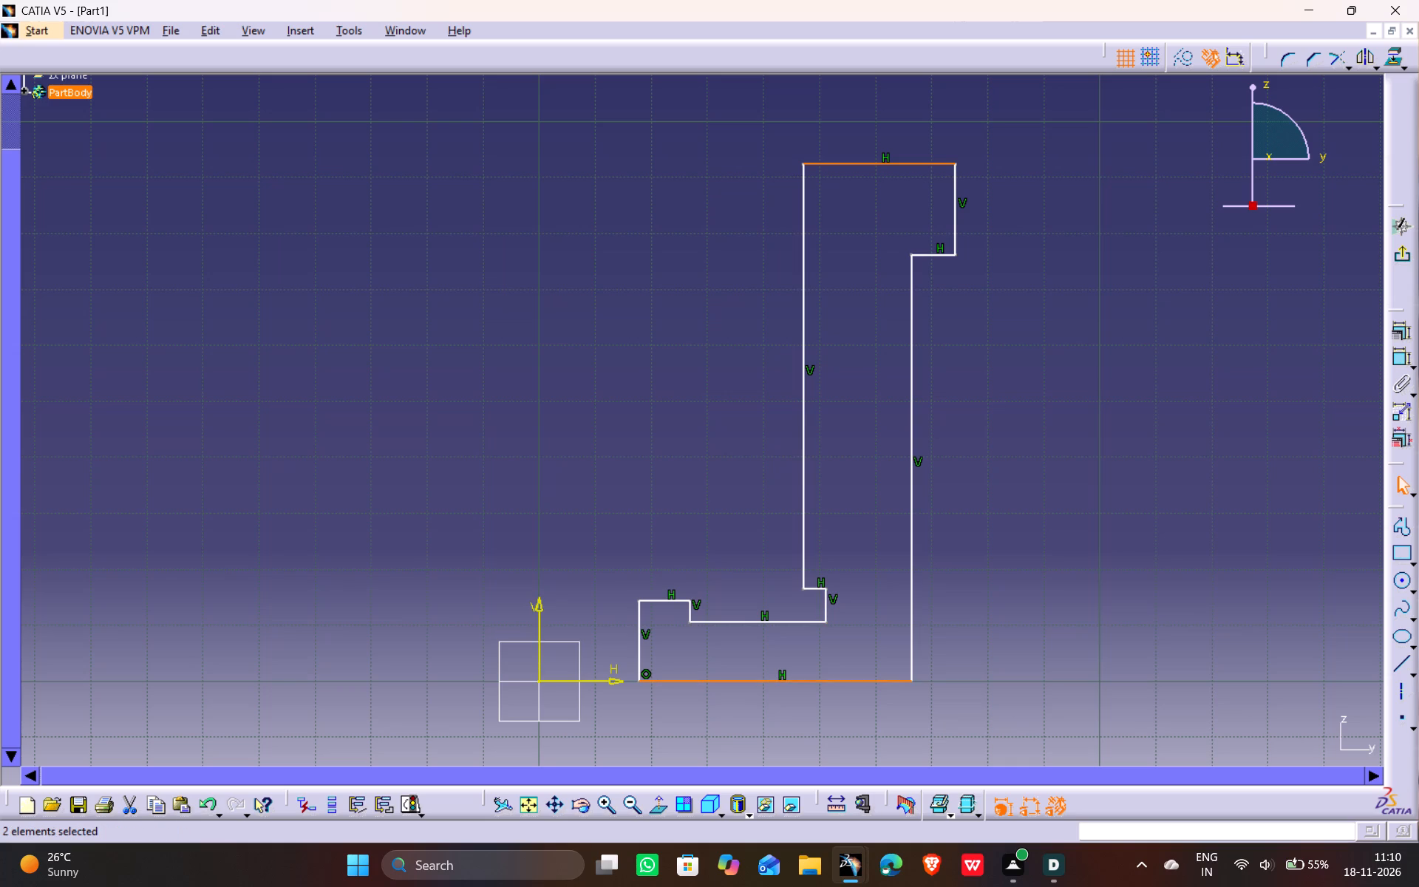
left_click(1400, 361)
left_click(1117, 409)
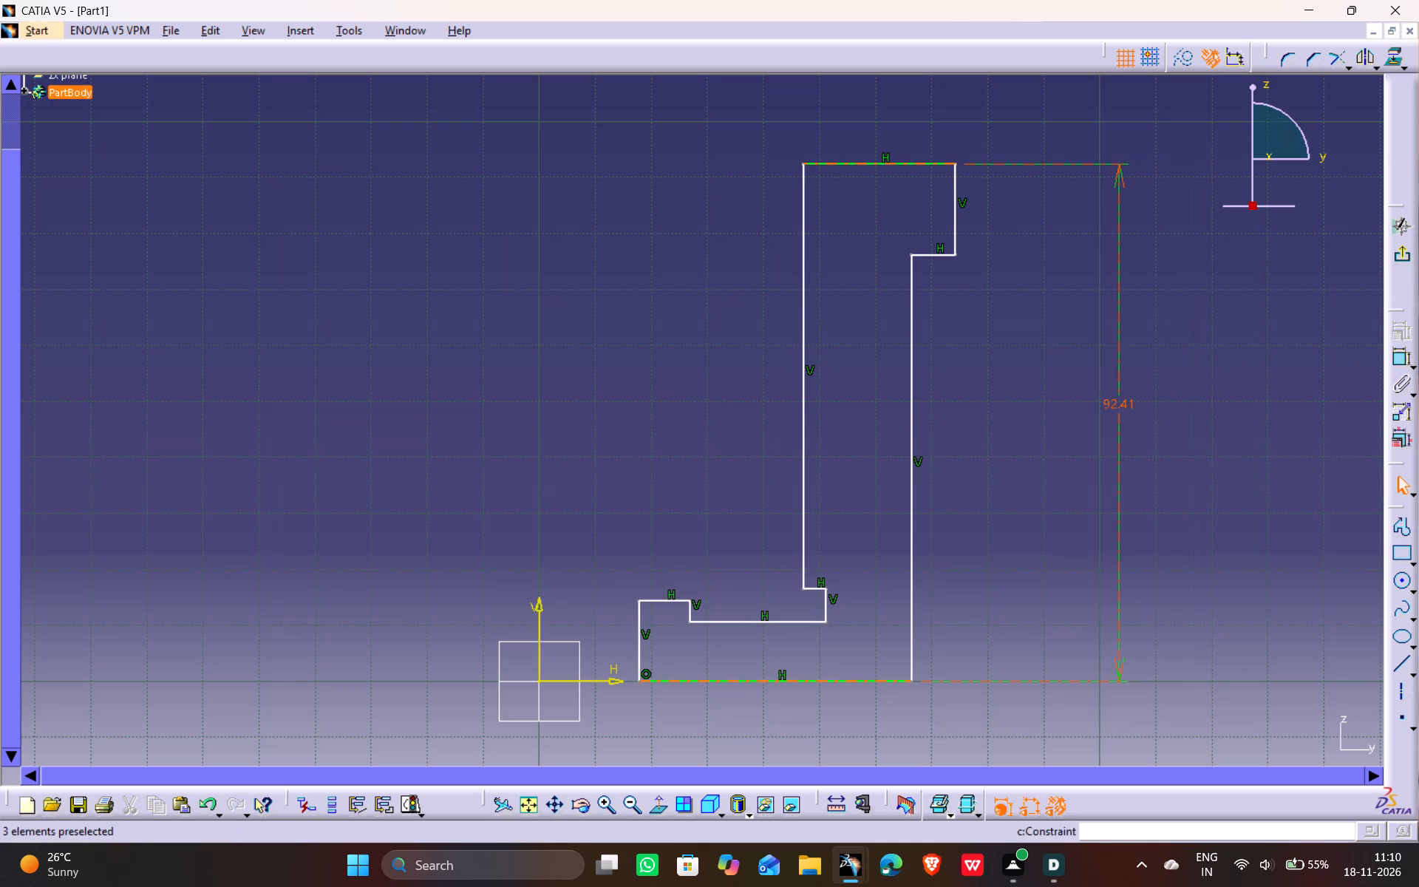
double_click(1132, 406)
key("1")
key("0")
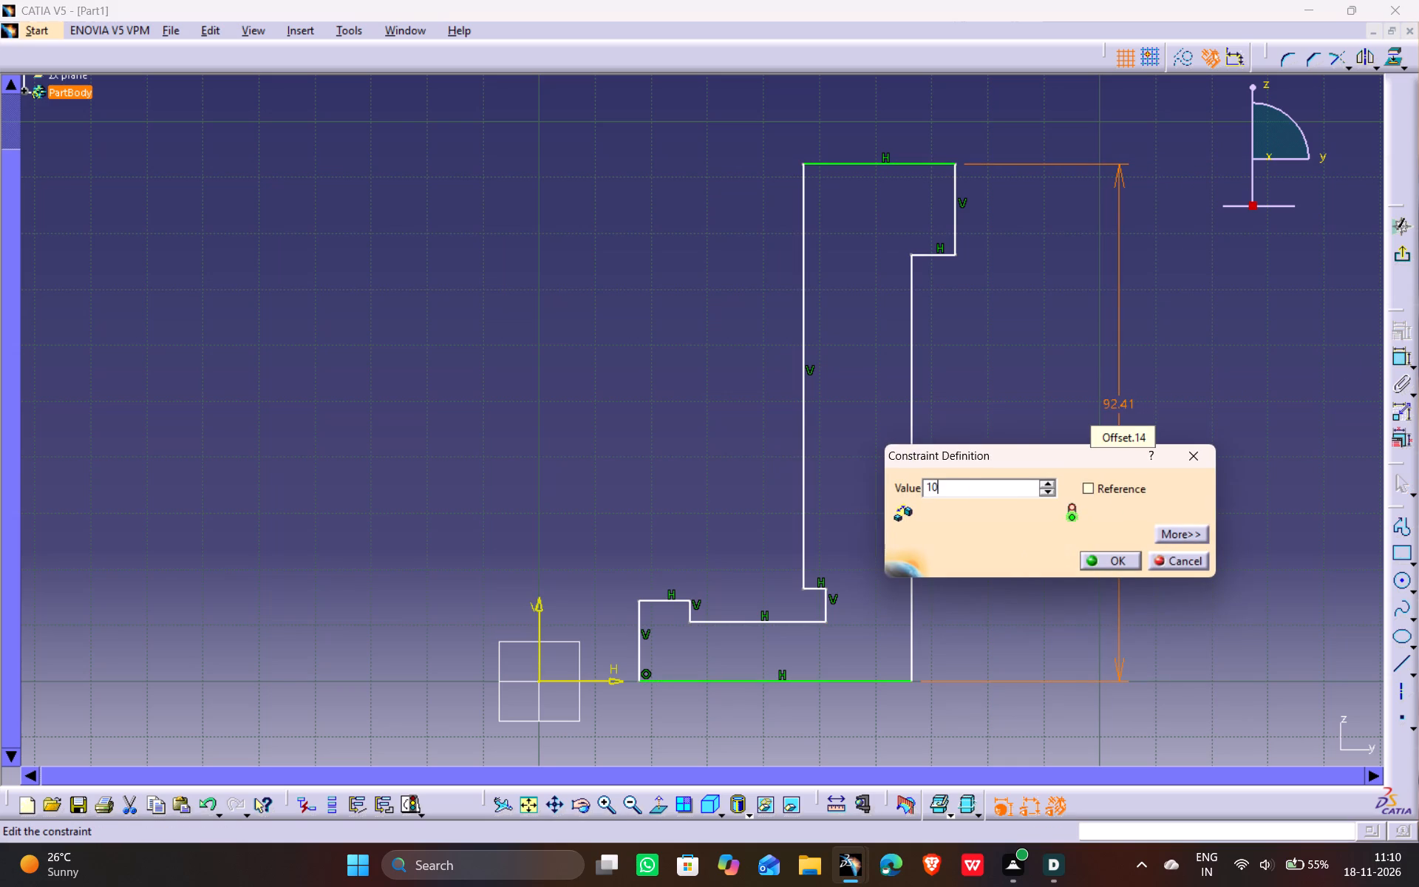
key("BackSpace")
type("40")
key("Return")
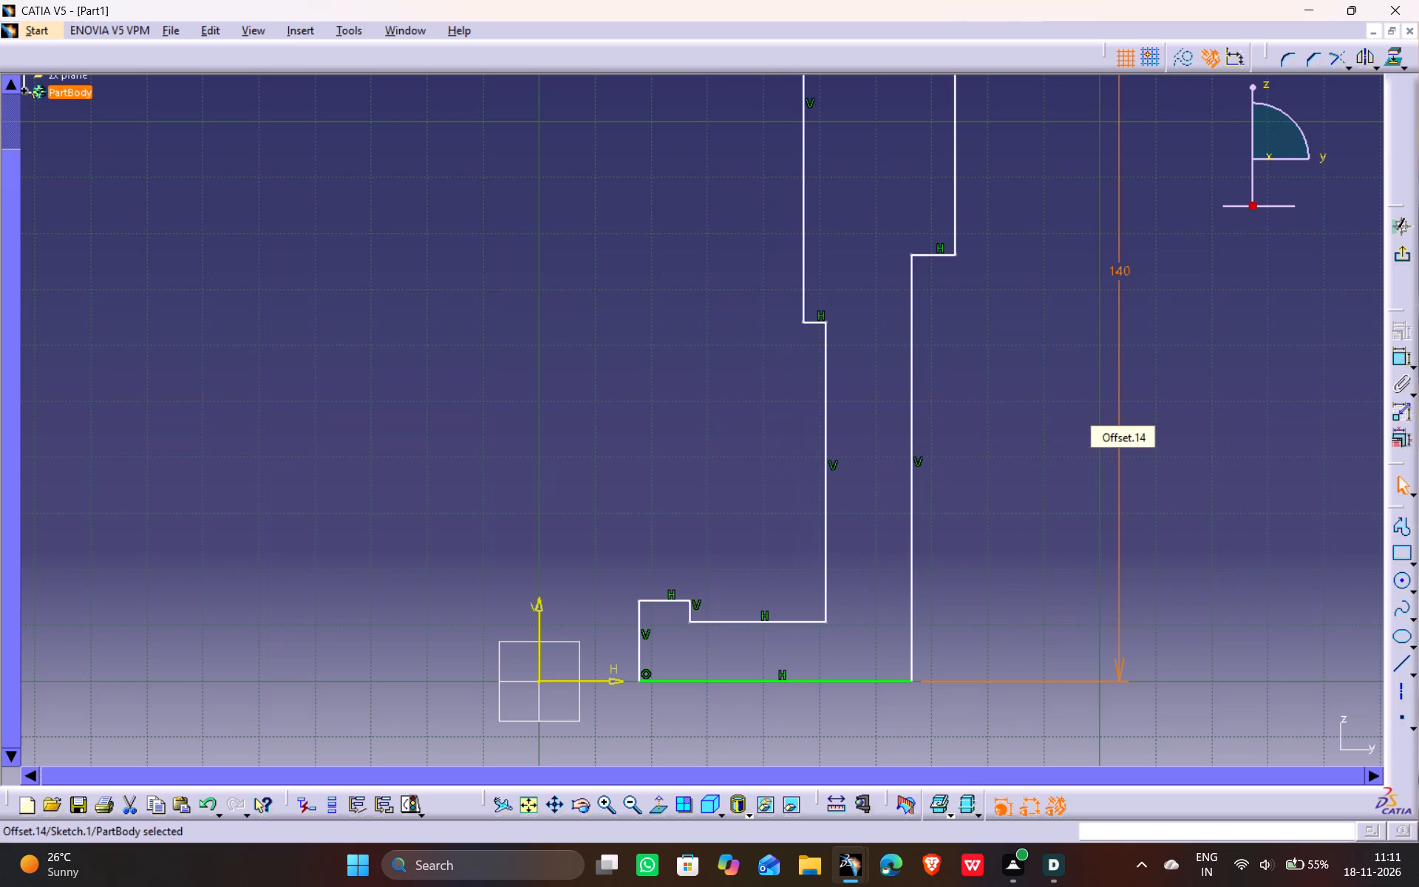
Dimension the outer vertical edge of the top rim as 28 mm.
left_click(959, 213)
middle_click_drag(1001, 172, 1004, 235, "ctrl")
middle_click_drag(994, 229, 1003, 418)
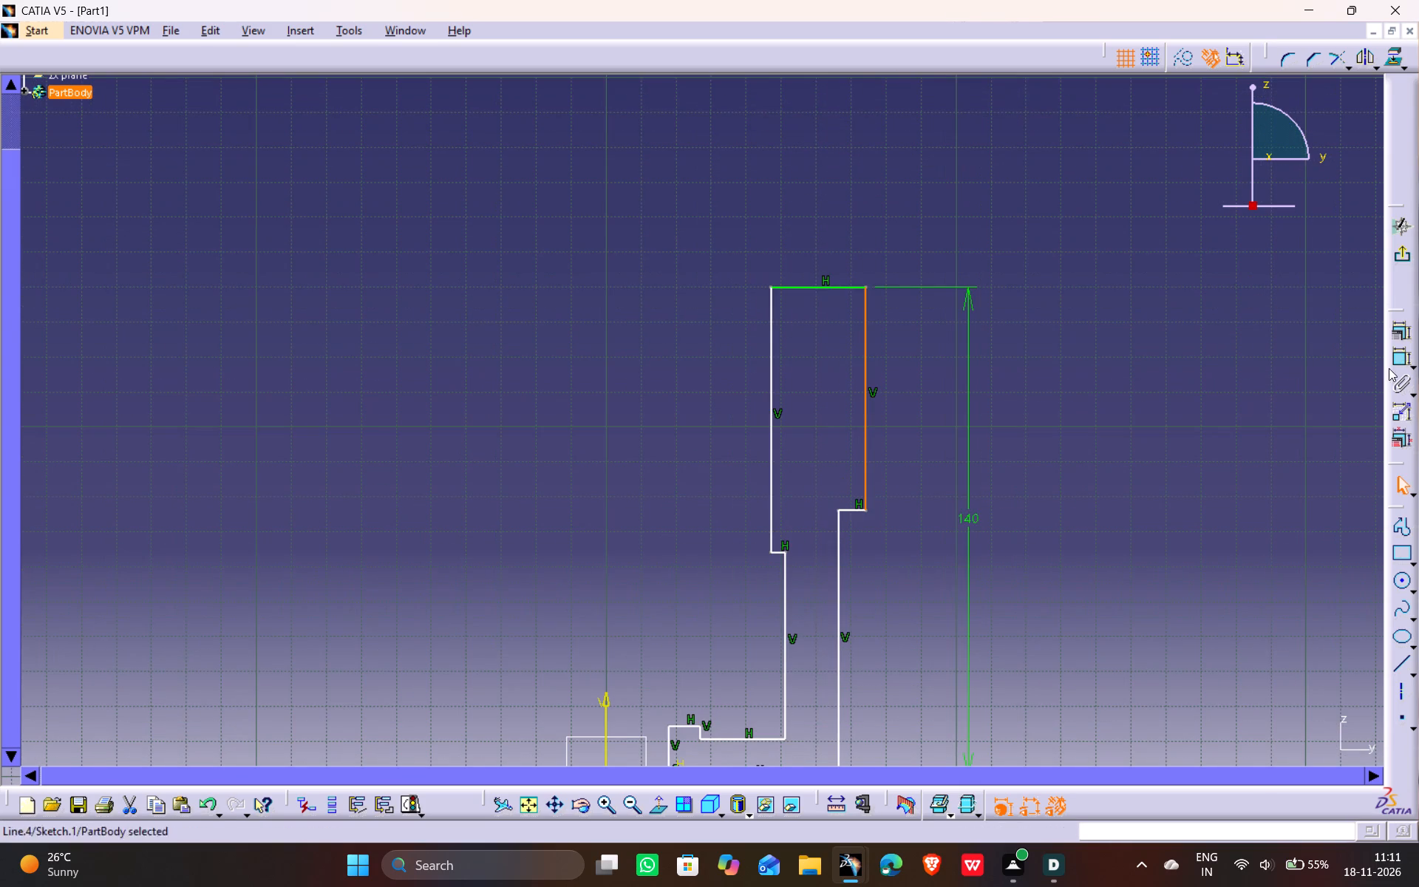
left_click(1402, 356)
left_click(1233, 332)
double_click(1240, 326)
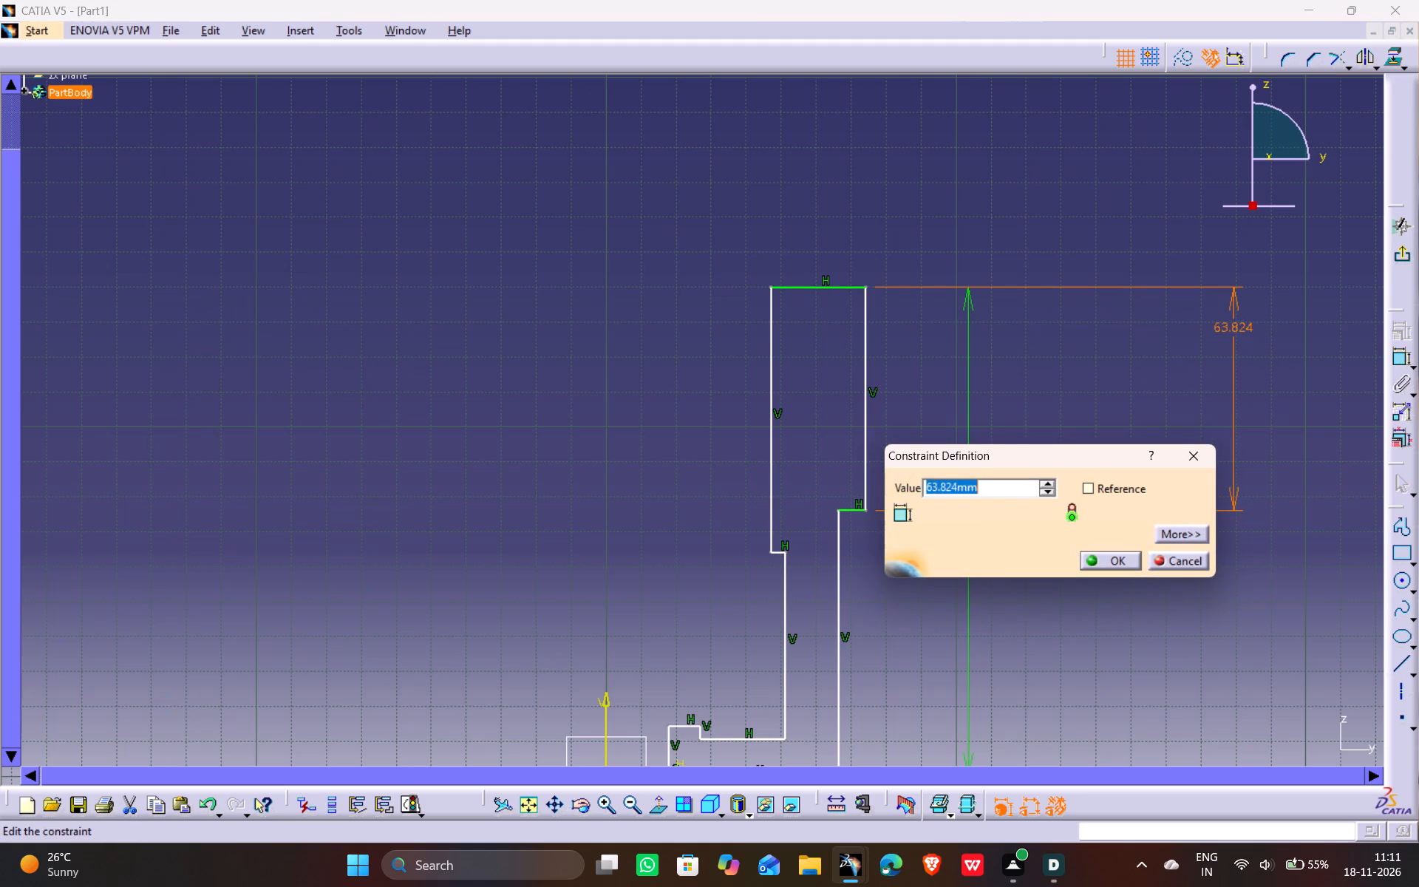
type("28")
key("Return")
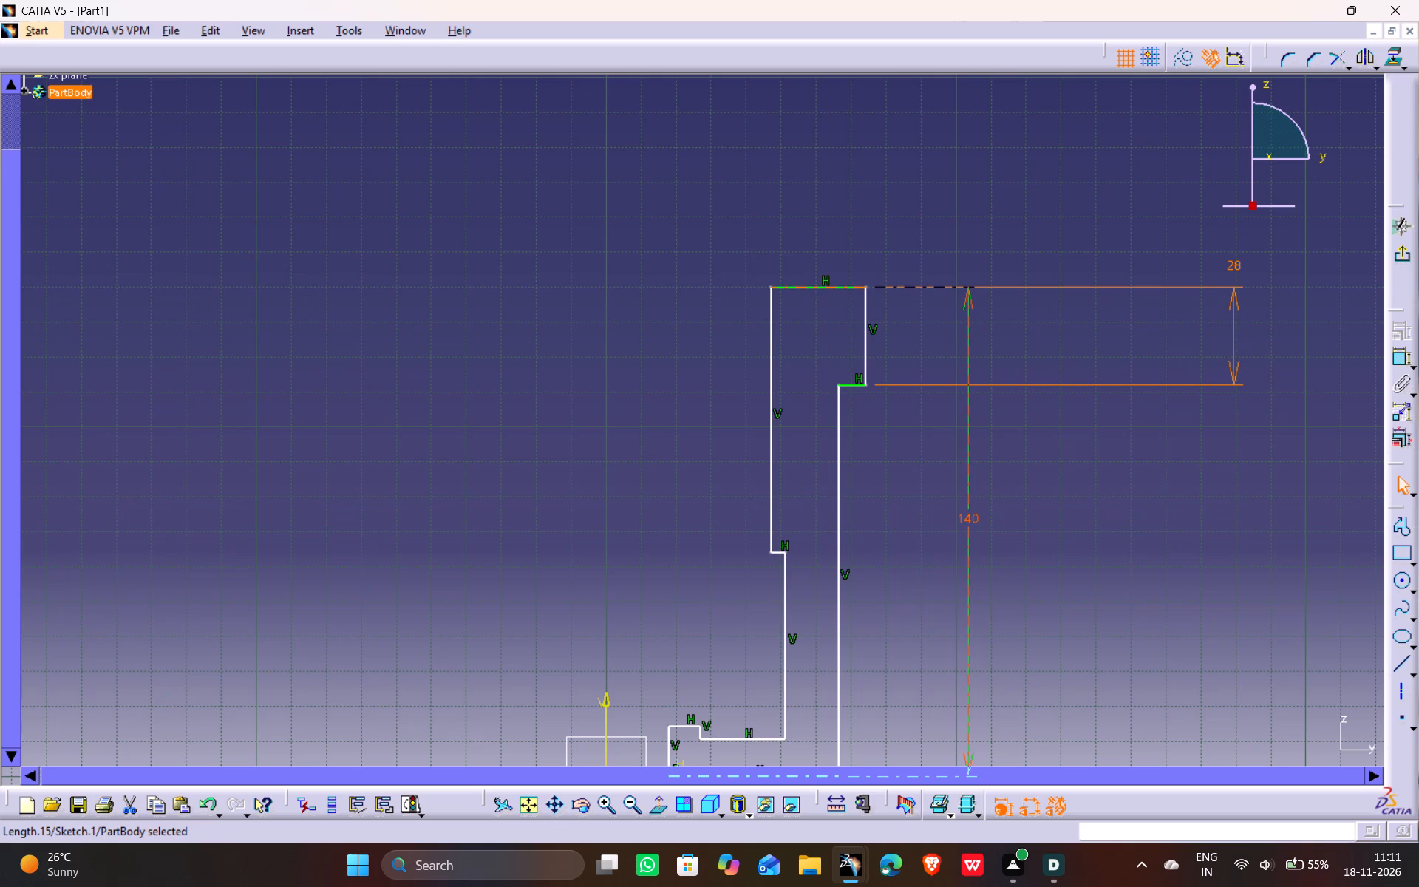
Dimension the distance from the V axis to the long outer vertical wall as 112/2, giving 56 mm.
left_click(840, 449)
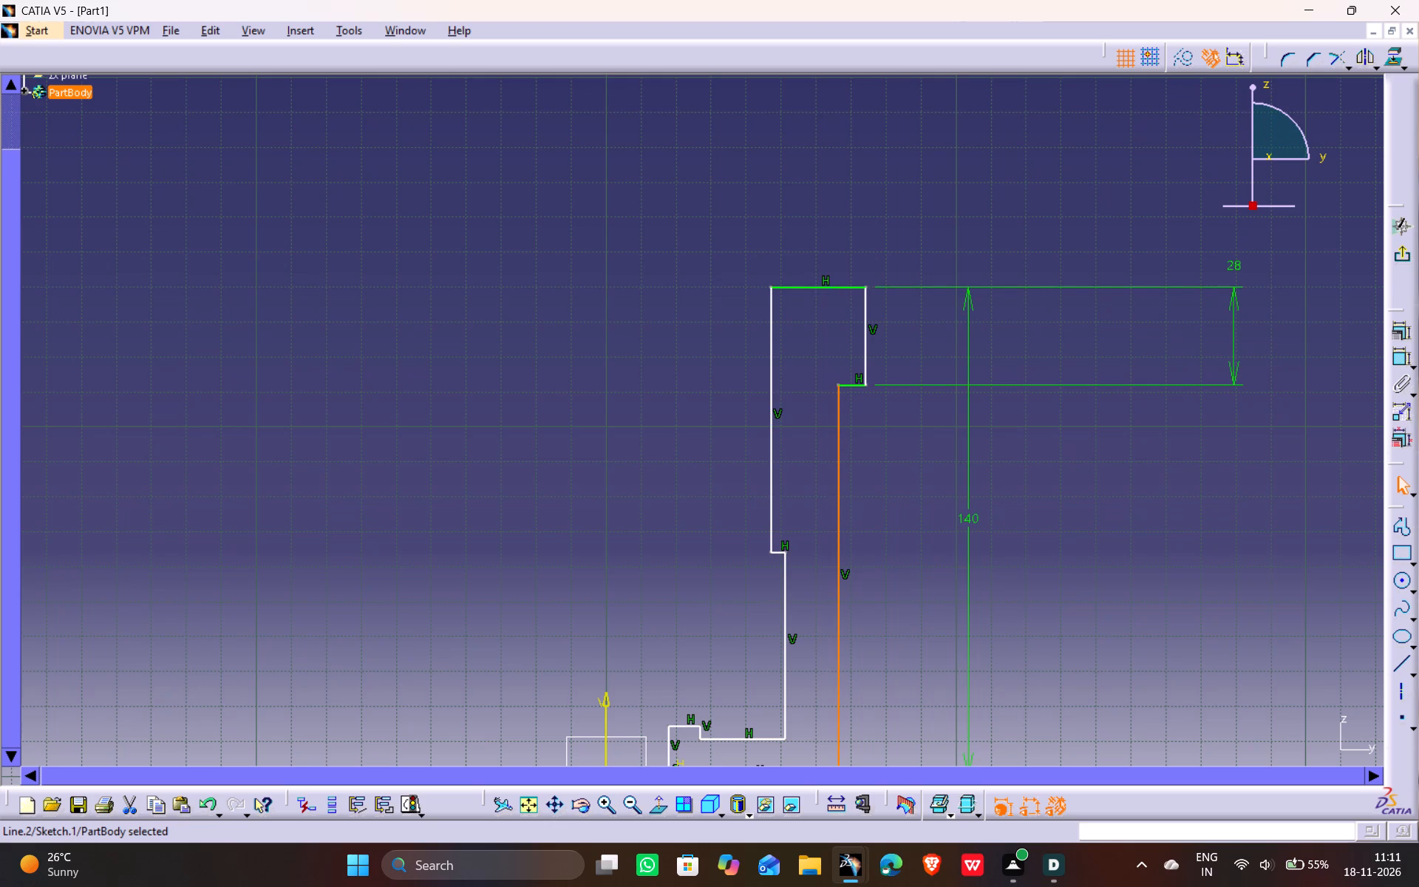
left_click(609, 704, "ctrl")
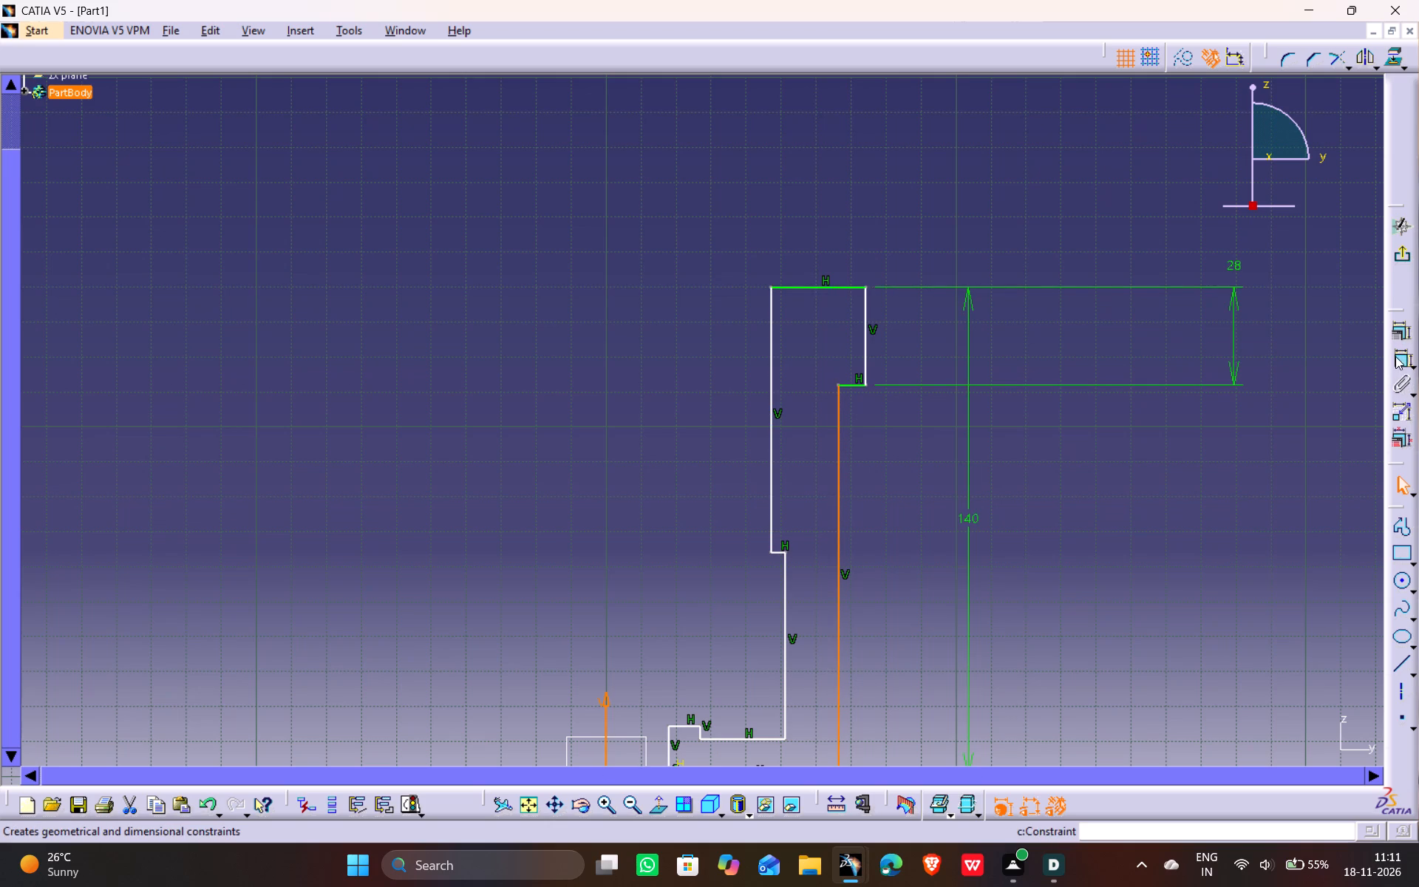
left_click(1395, 356)
left_click(732, 221)
double_click(739, 215)
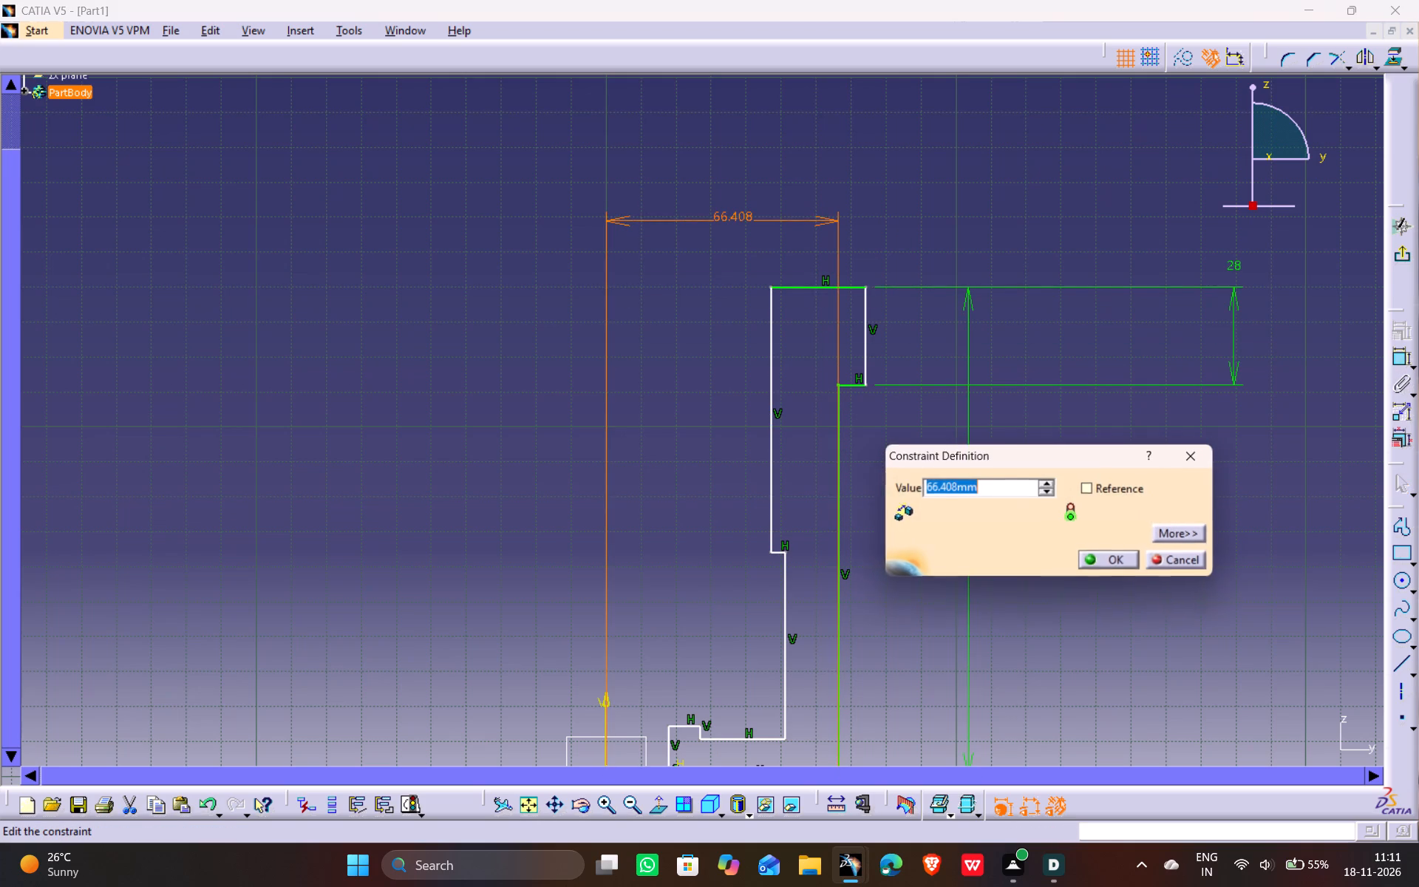
type("112")
key("slash")
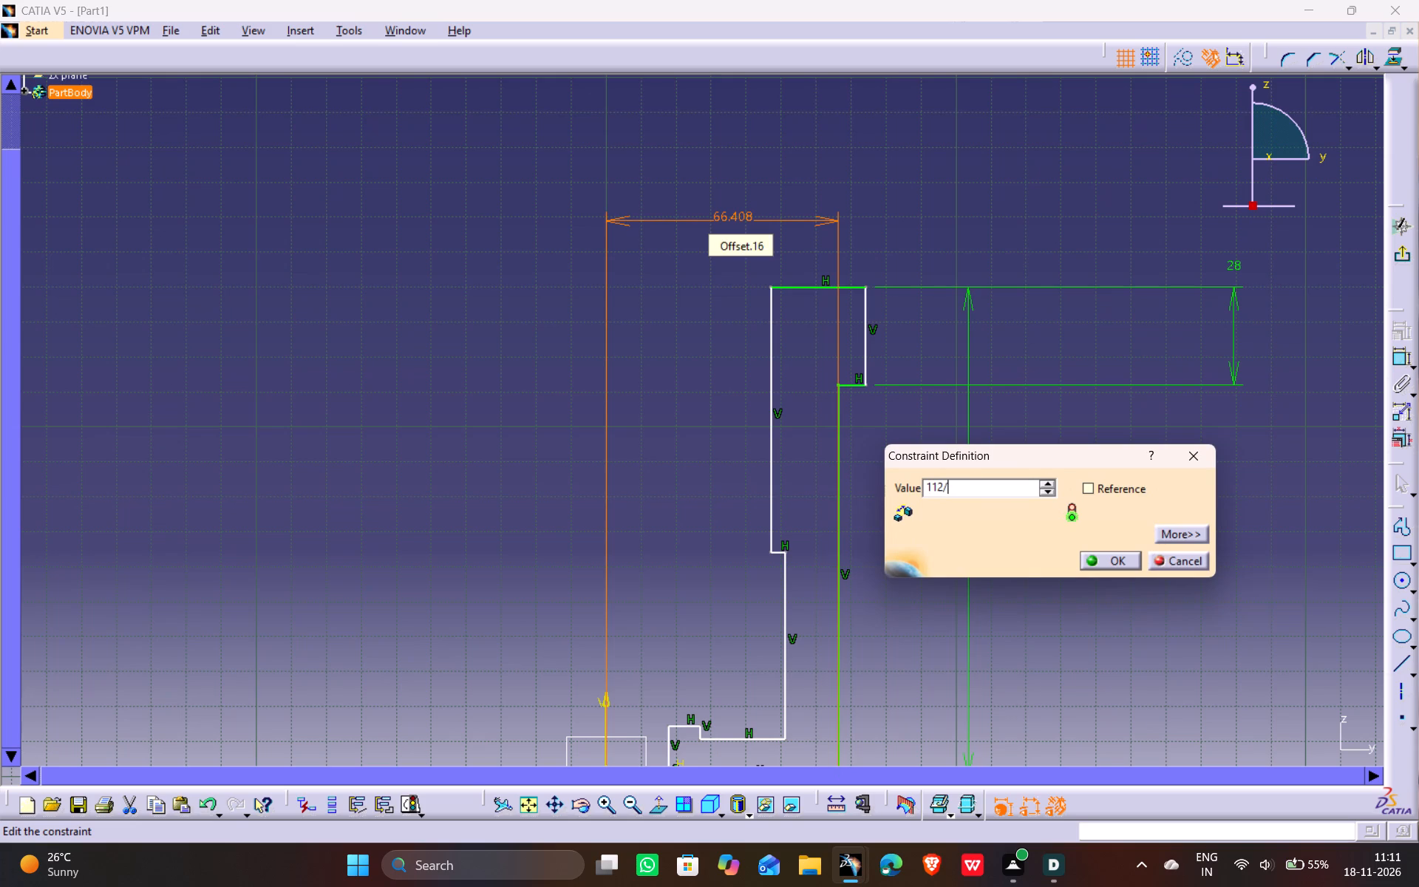
key("2")
key("Return")
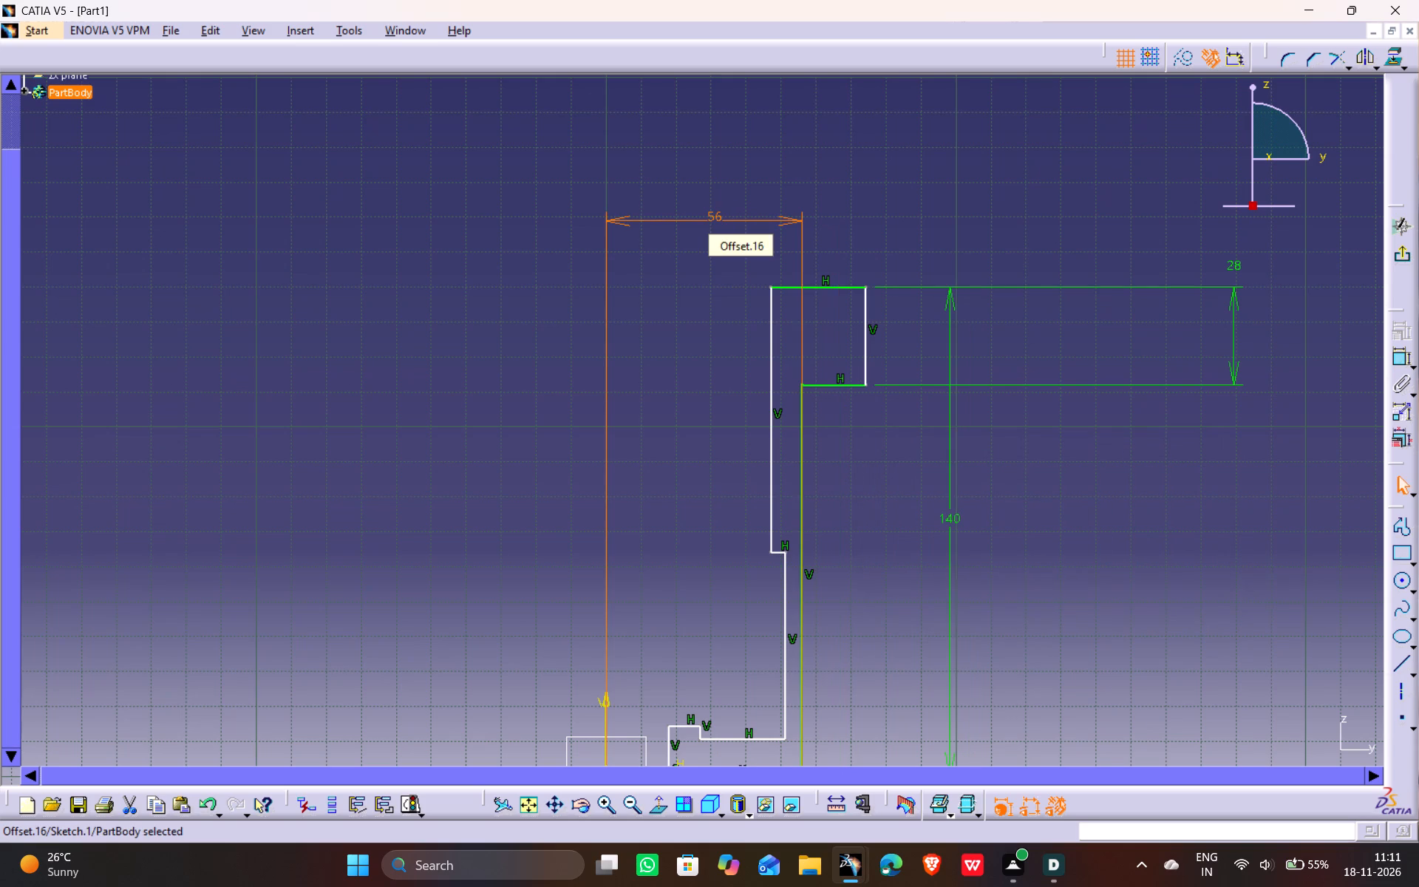
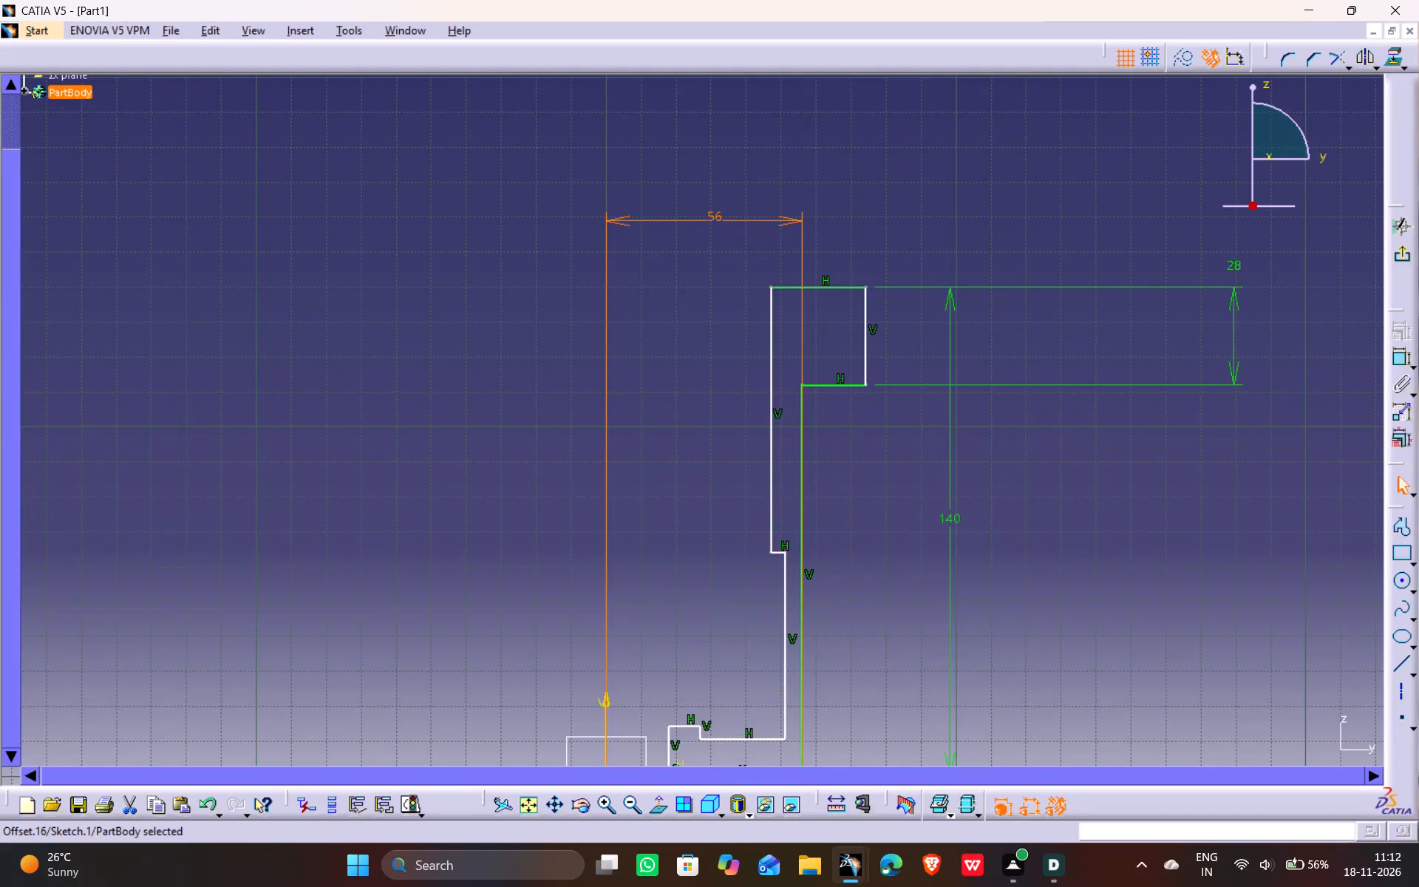
Dimension the distance from the V axis to the long inner vertical wall as 75/2, giving 37.5 mm.
left_click(772, 454)
left_click(605, 707, "ctrl")
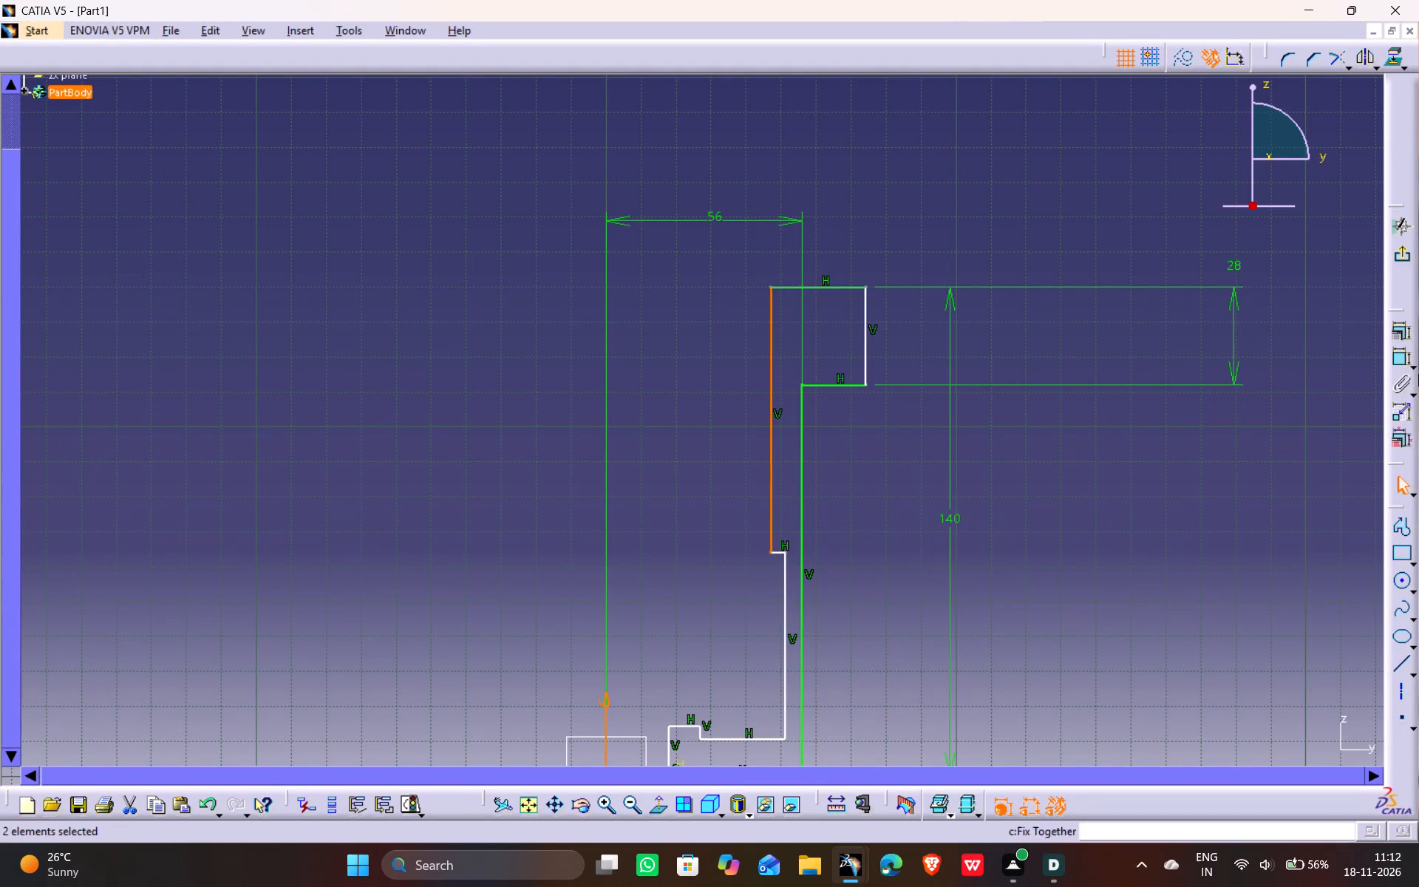
left_click(1399, 360)
left_click(848, 189)
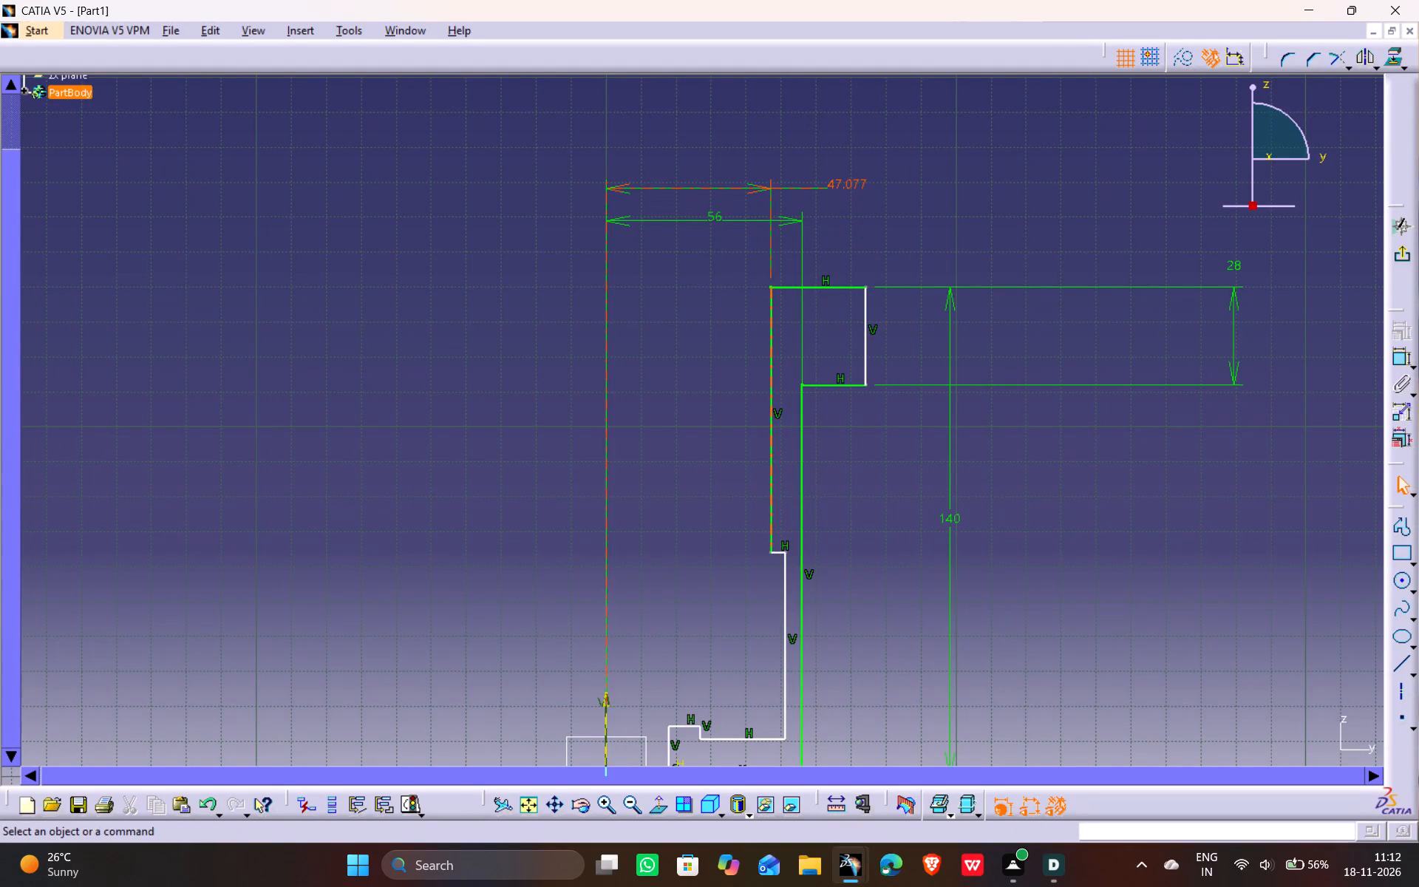
double_click(857, 181)
type("75/2")
key("Return")
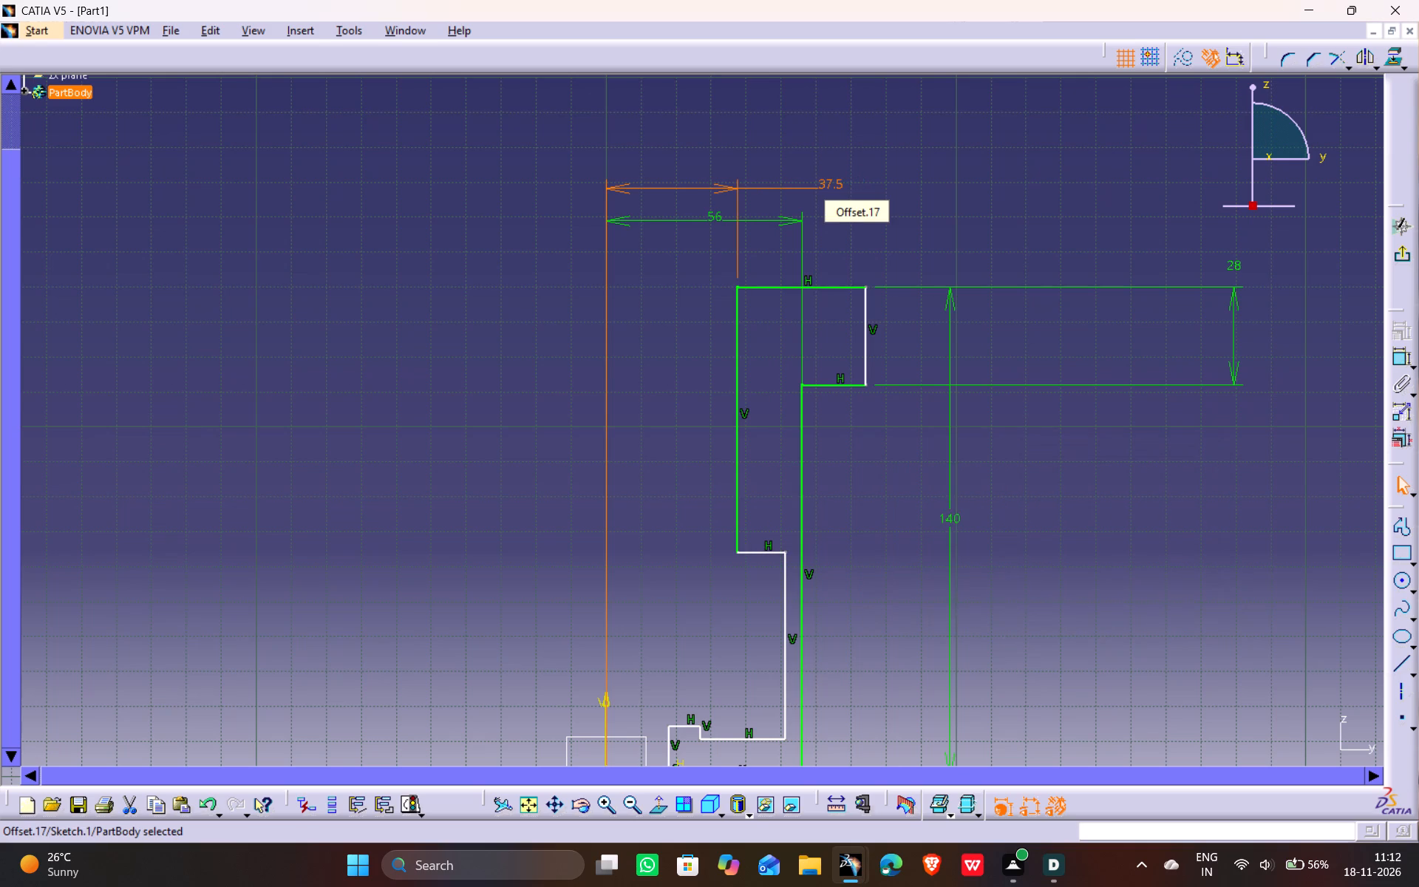
left_click(944, 611)
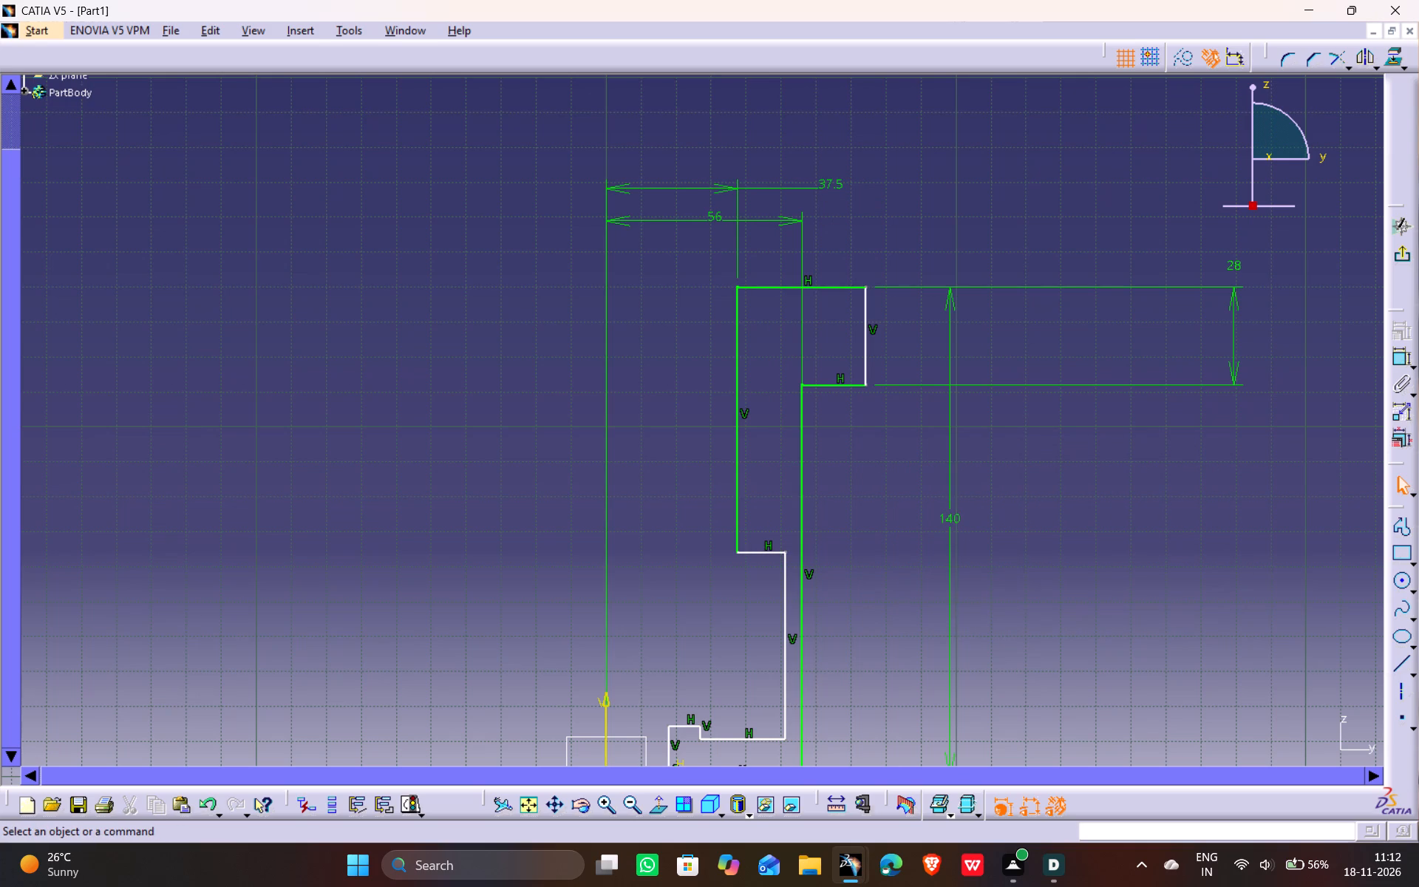
left_click(857, 593)
Dimension the distance from the V axis to the outer vertical edge of the top rim as 76 mm.
left_click(865, 374)
middle_click_drag(708, 430, 705, 444, "ctrl")
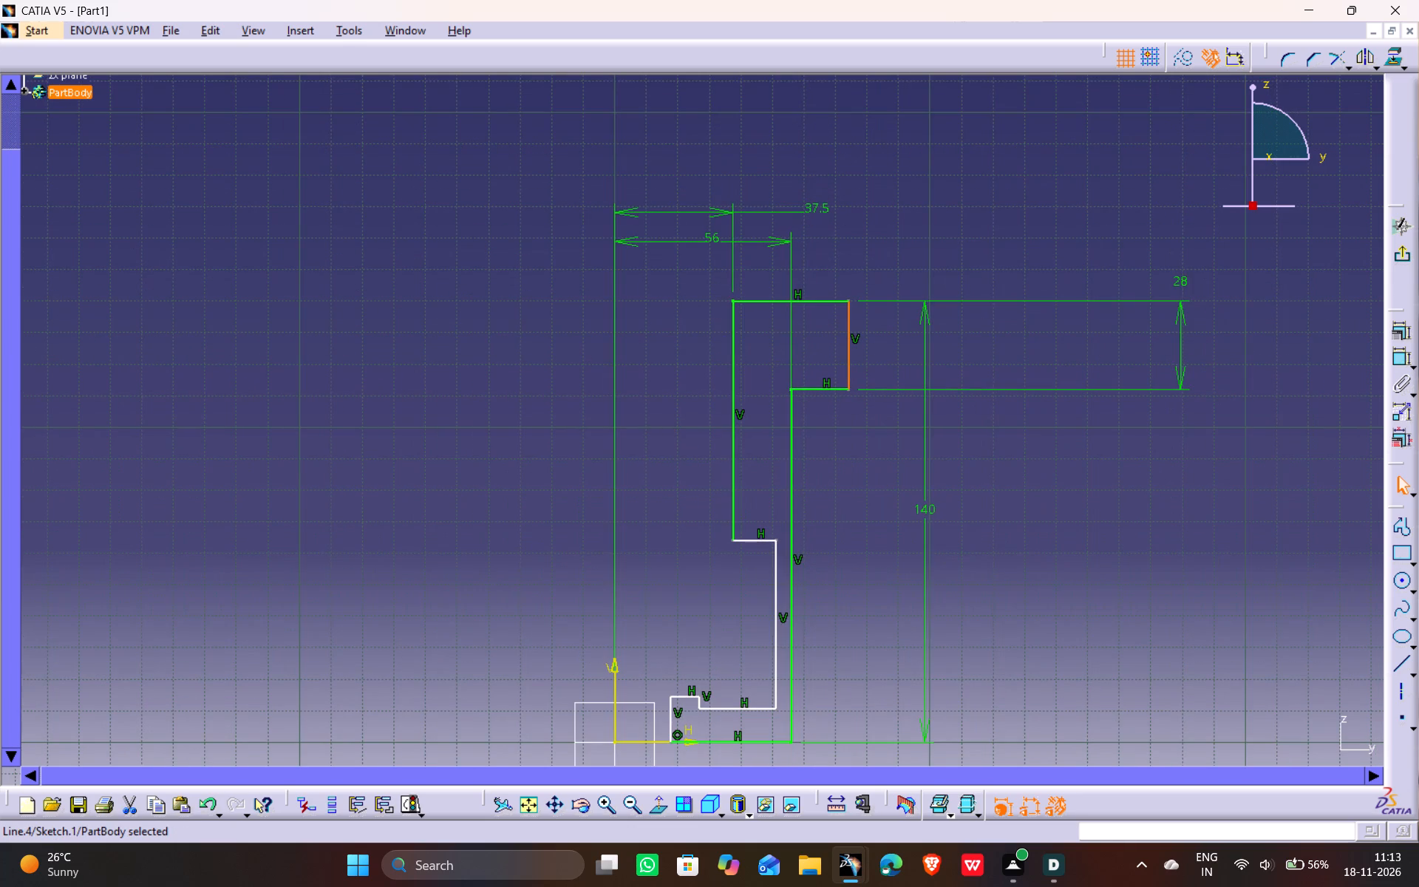
left_click(618, 682, "ctrl")
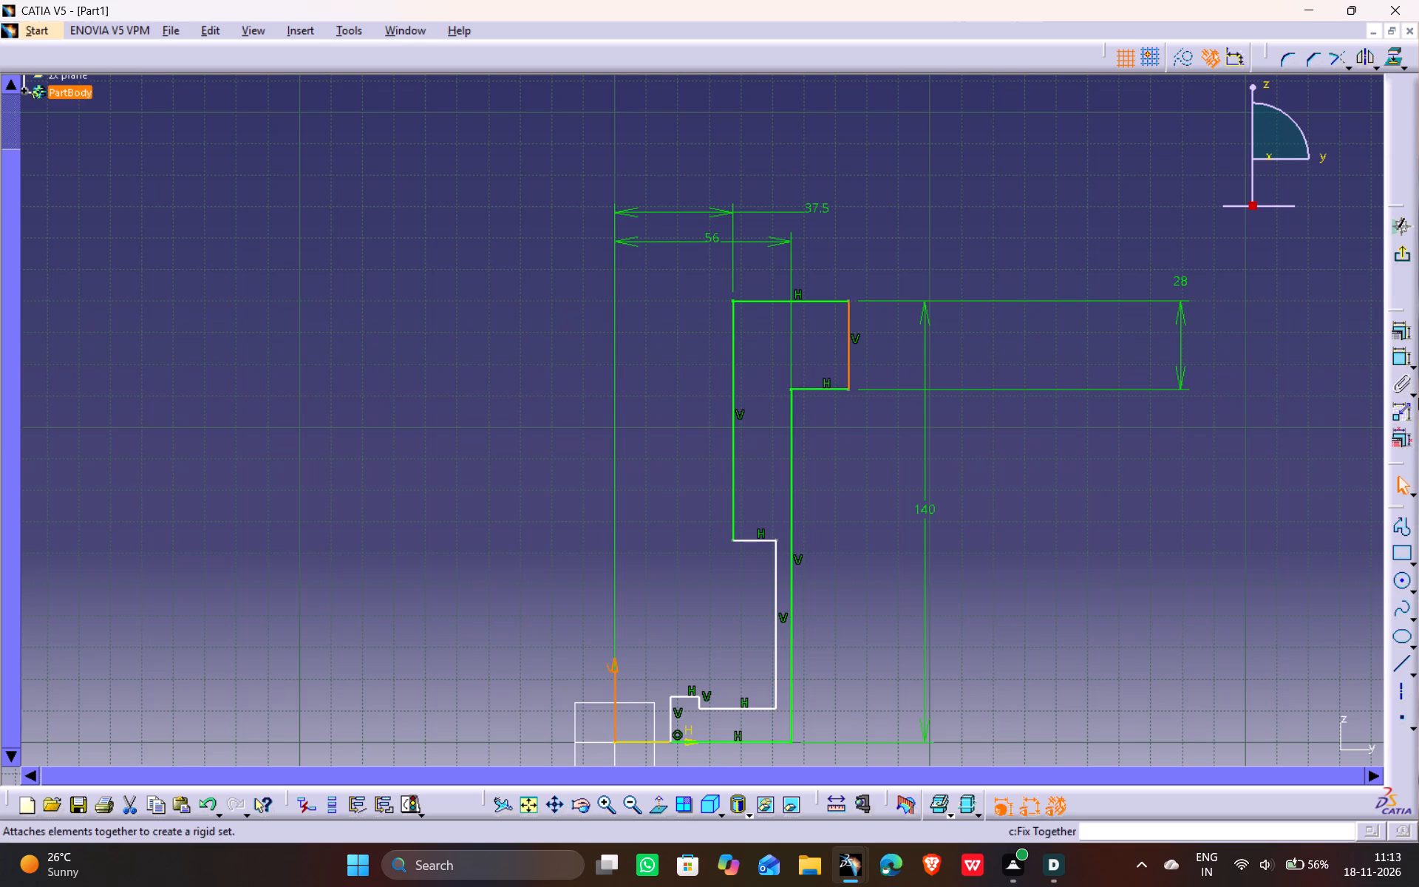
left_click(1398, 355)
left_click(895, 146)
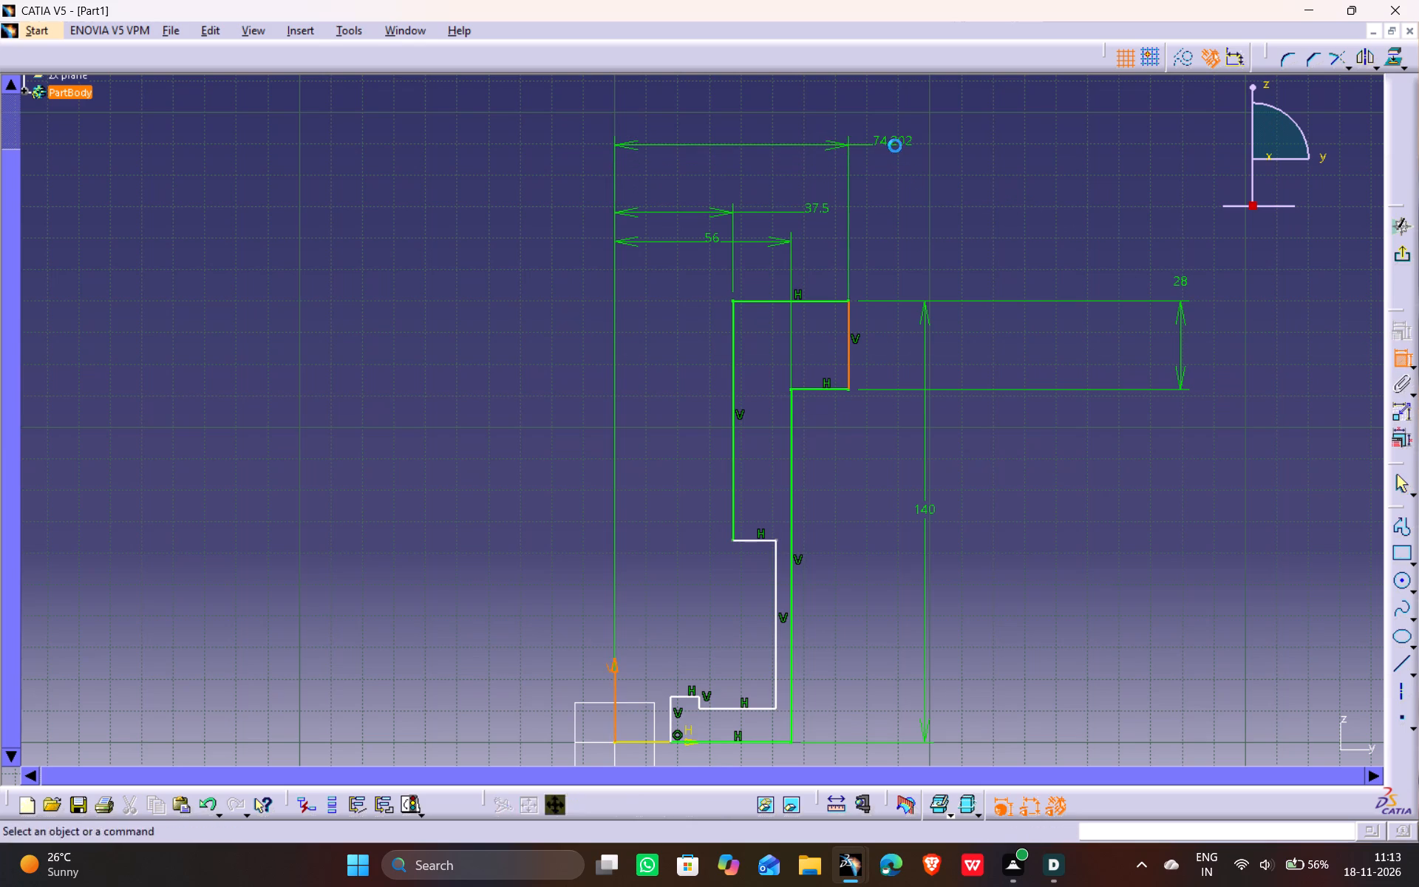
double_click(900, 139)
type("76")
key("Return")
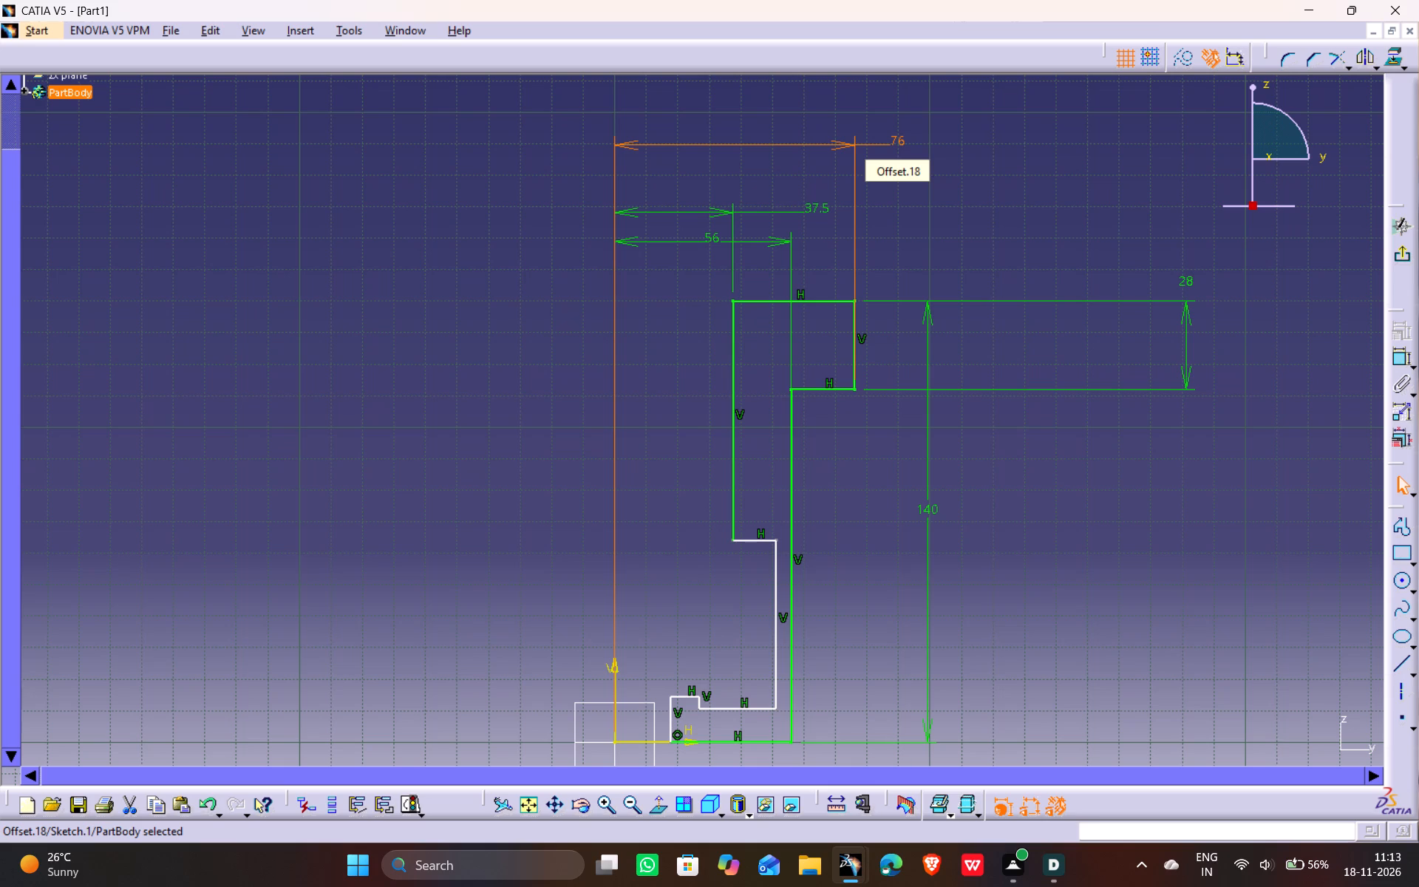
left_click(894, 489)
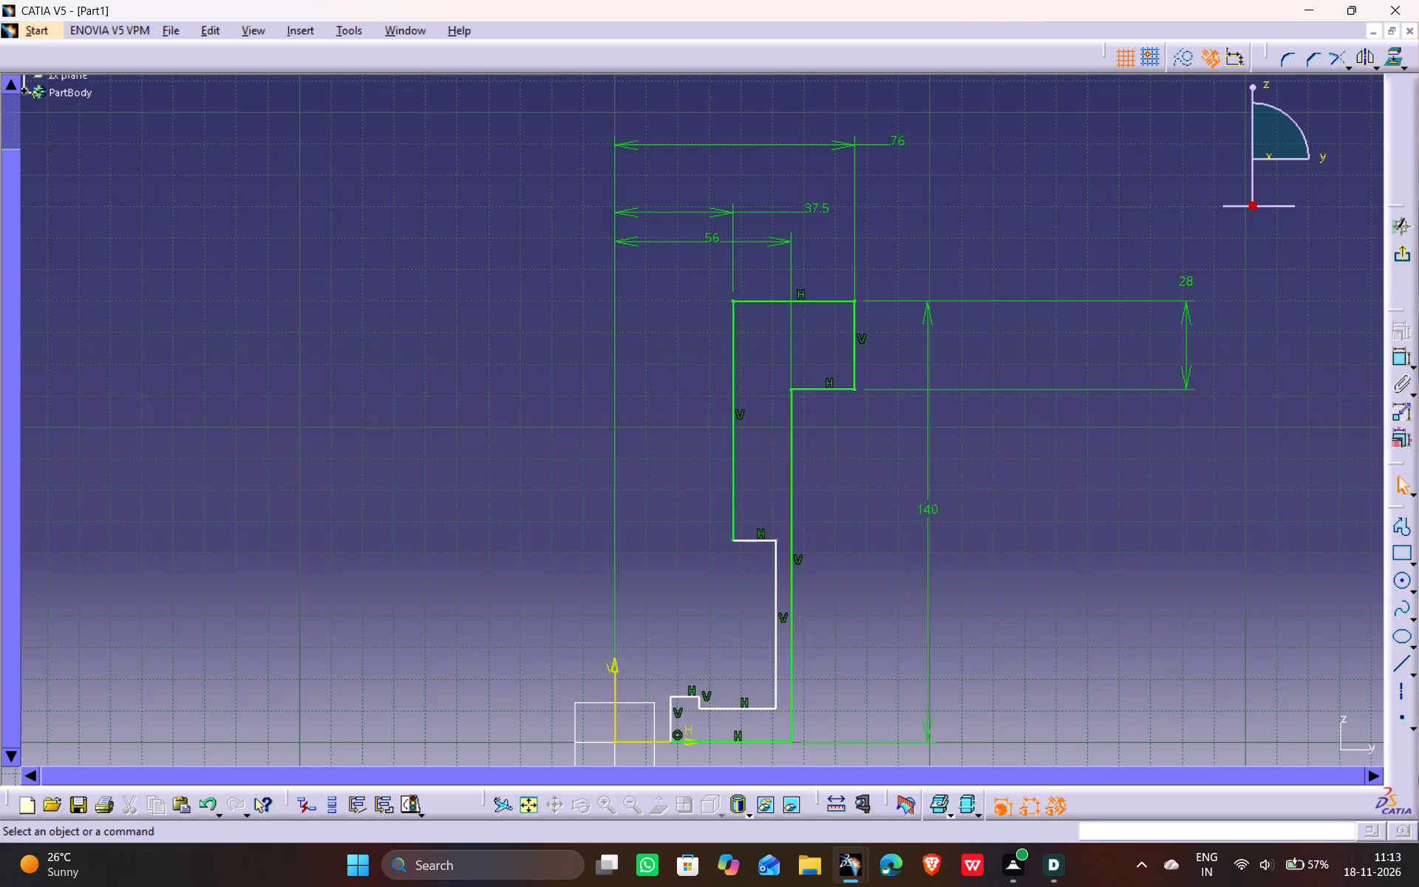
Dimension the short vertical step edge of the raised lip on the base as 3 mm.
middle_click_drag(714, 726, 718, 558)
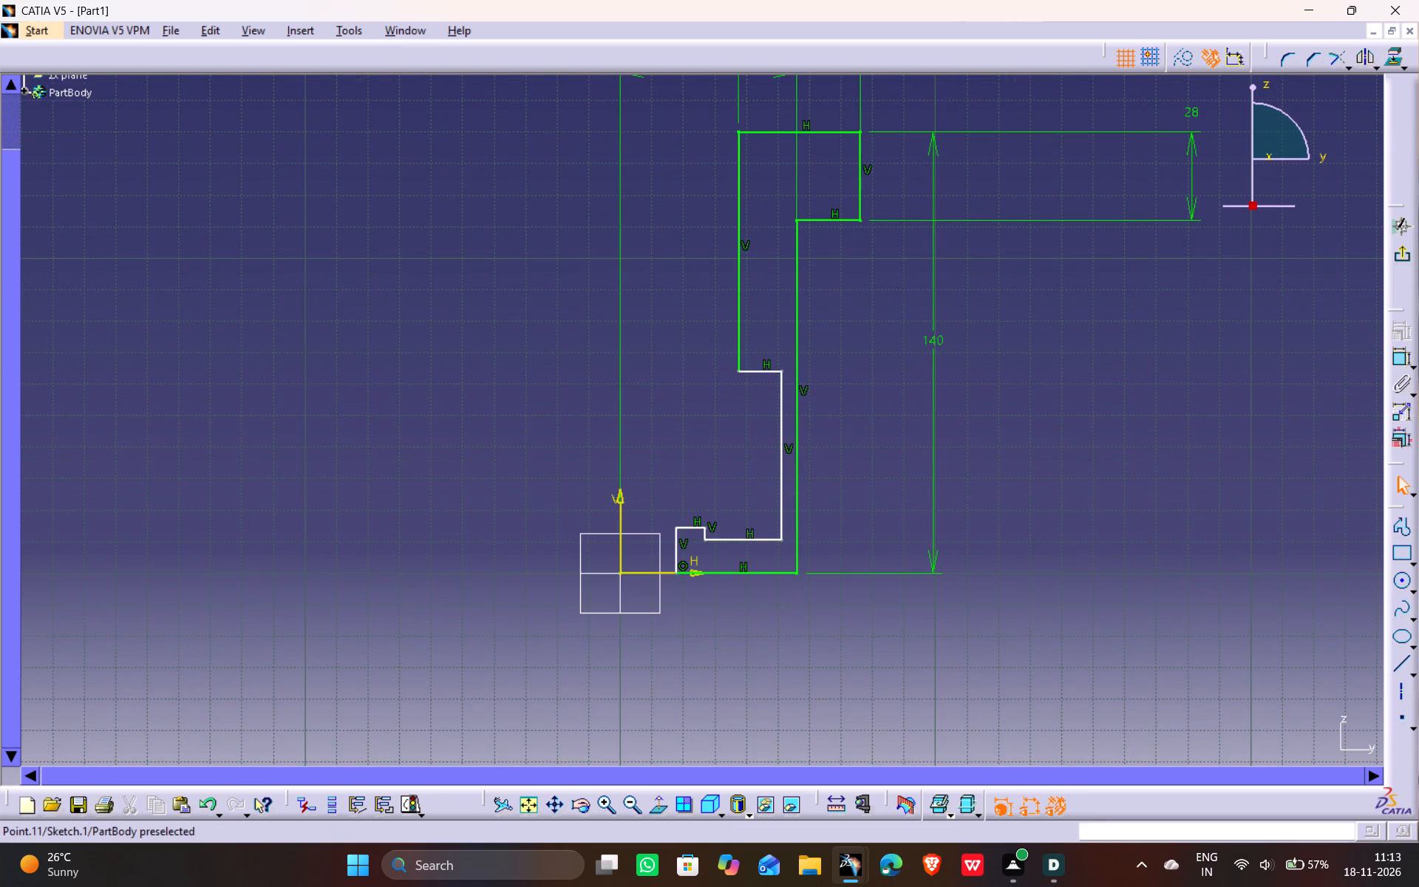
left_click(704, 532)
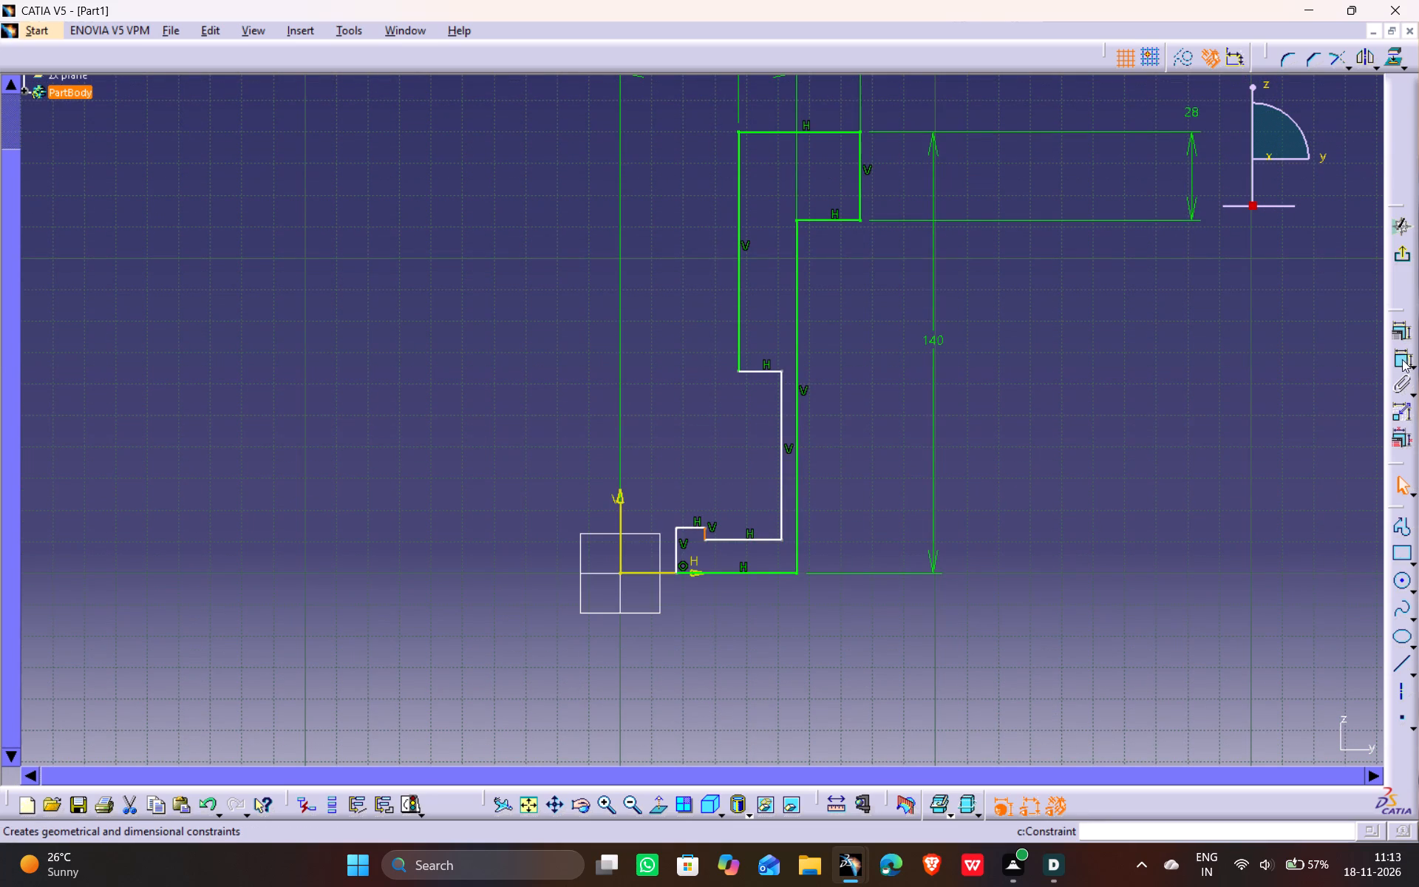
left_click(1399, 361)
left_click(1145, 422)
double_click(1150, 412)
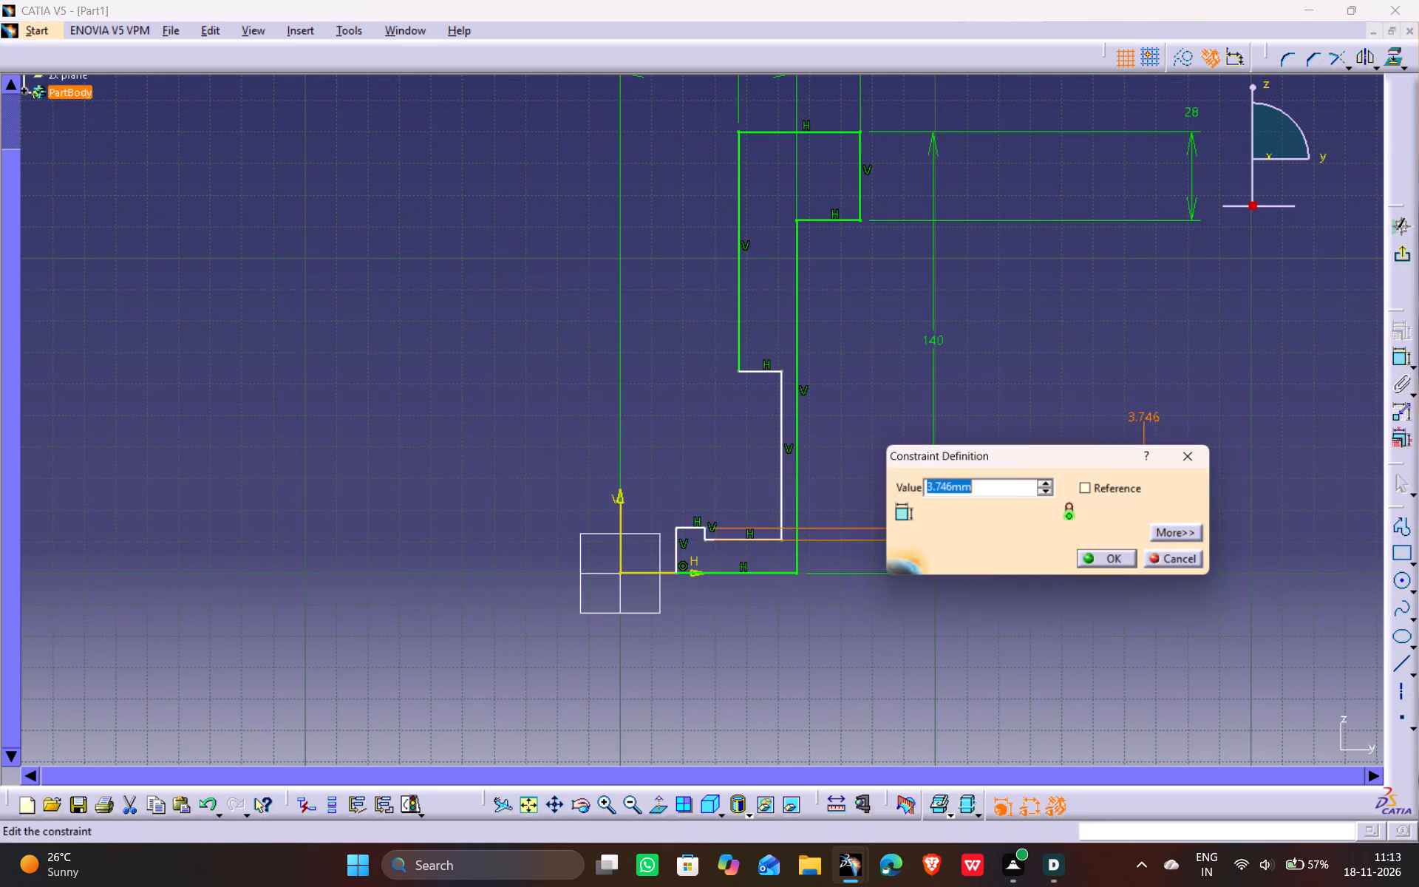
key("3")
key("Return")
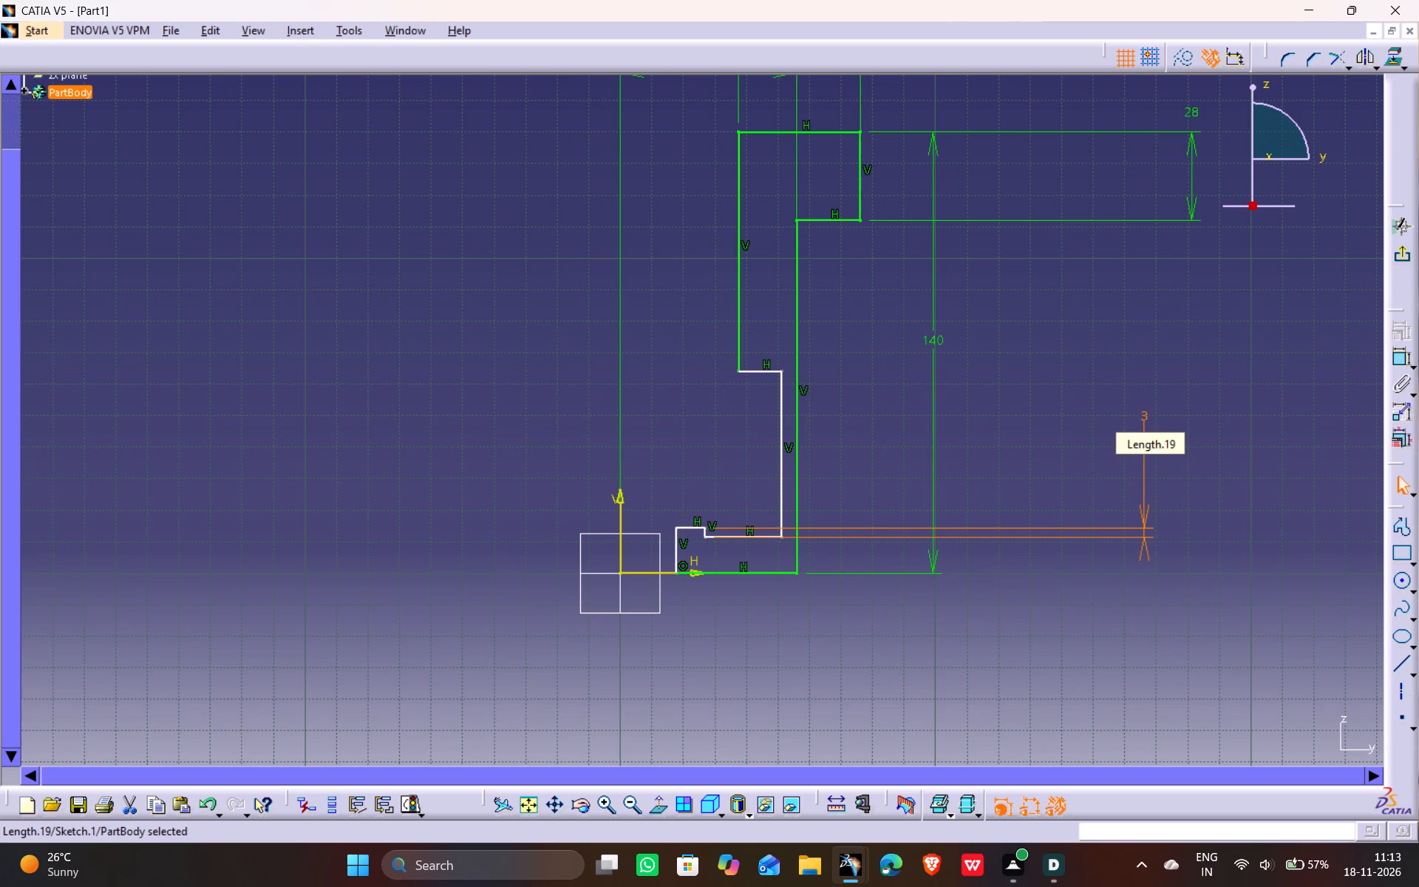
left_click(899, 461)
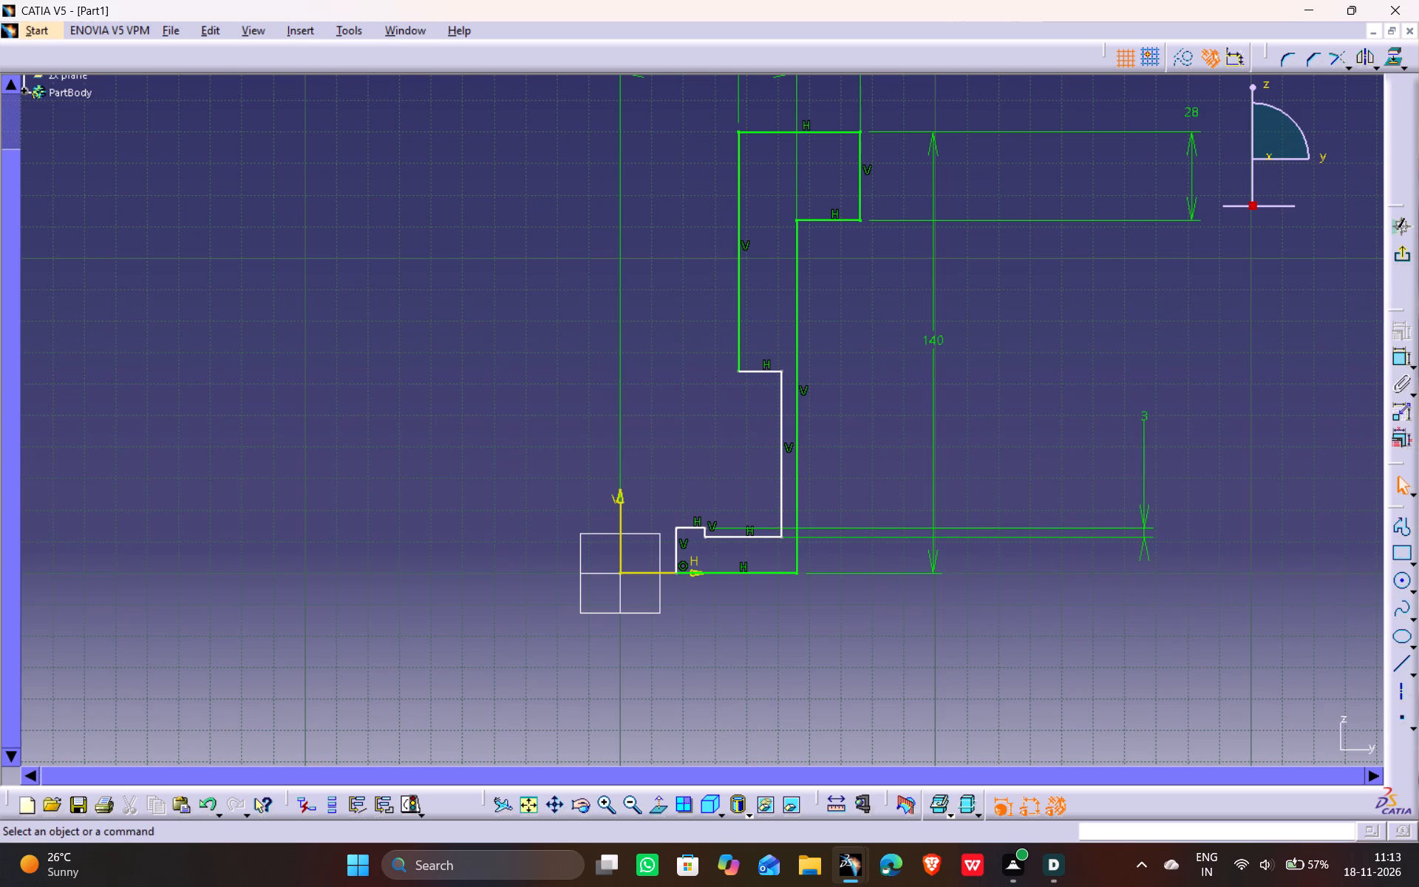
left_click(888, 424)
left_click(839, 390)
Dimension the vertical edge of the undercut at the foot of the inner wall as 8 mm.
left_click(780, 486)
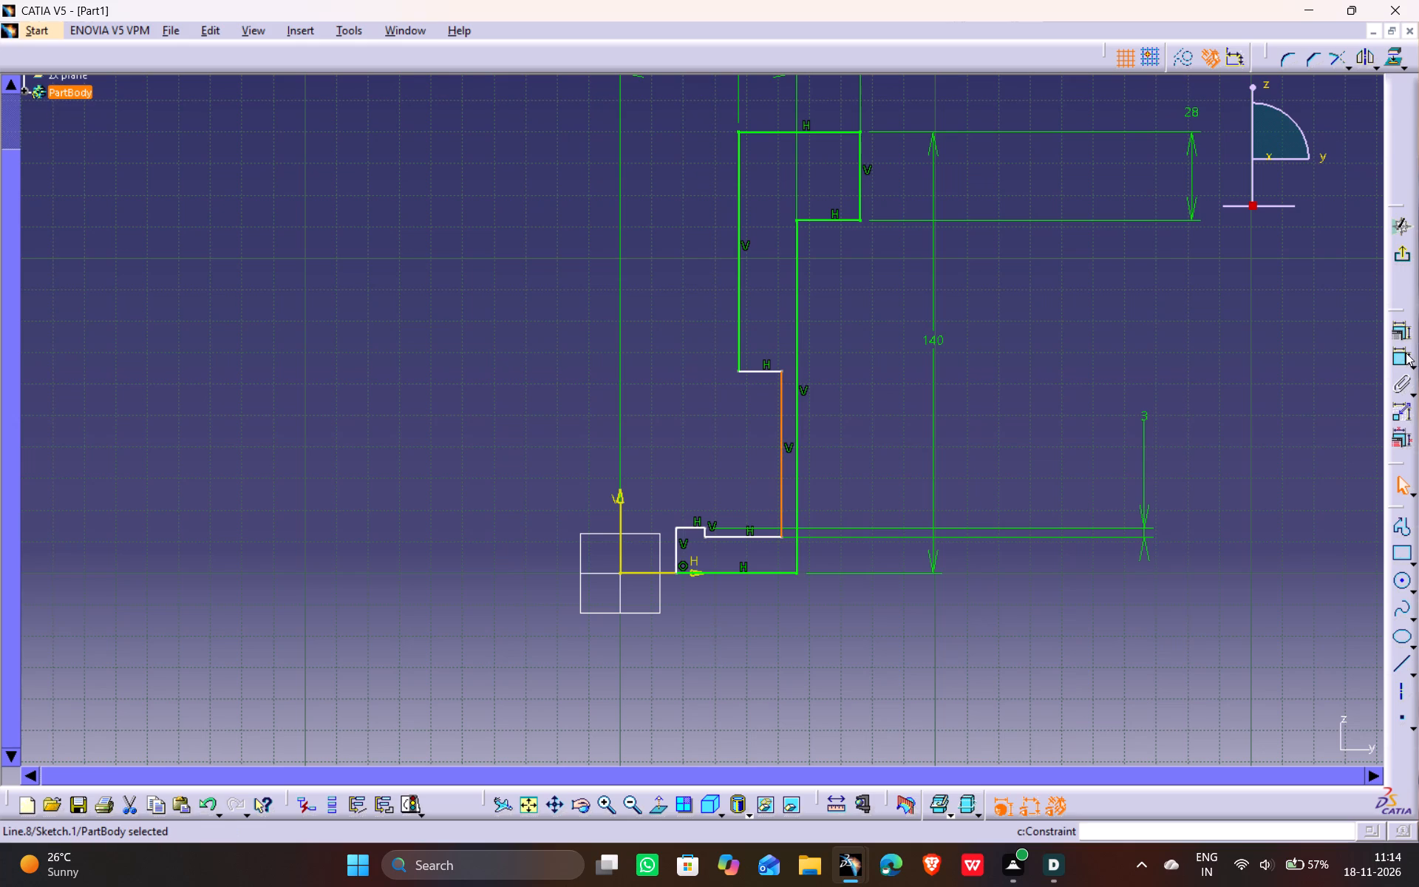
left_click(1406, 353)
left_click(1282, 446)
double_click(1285, 439)
key("8")
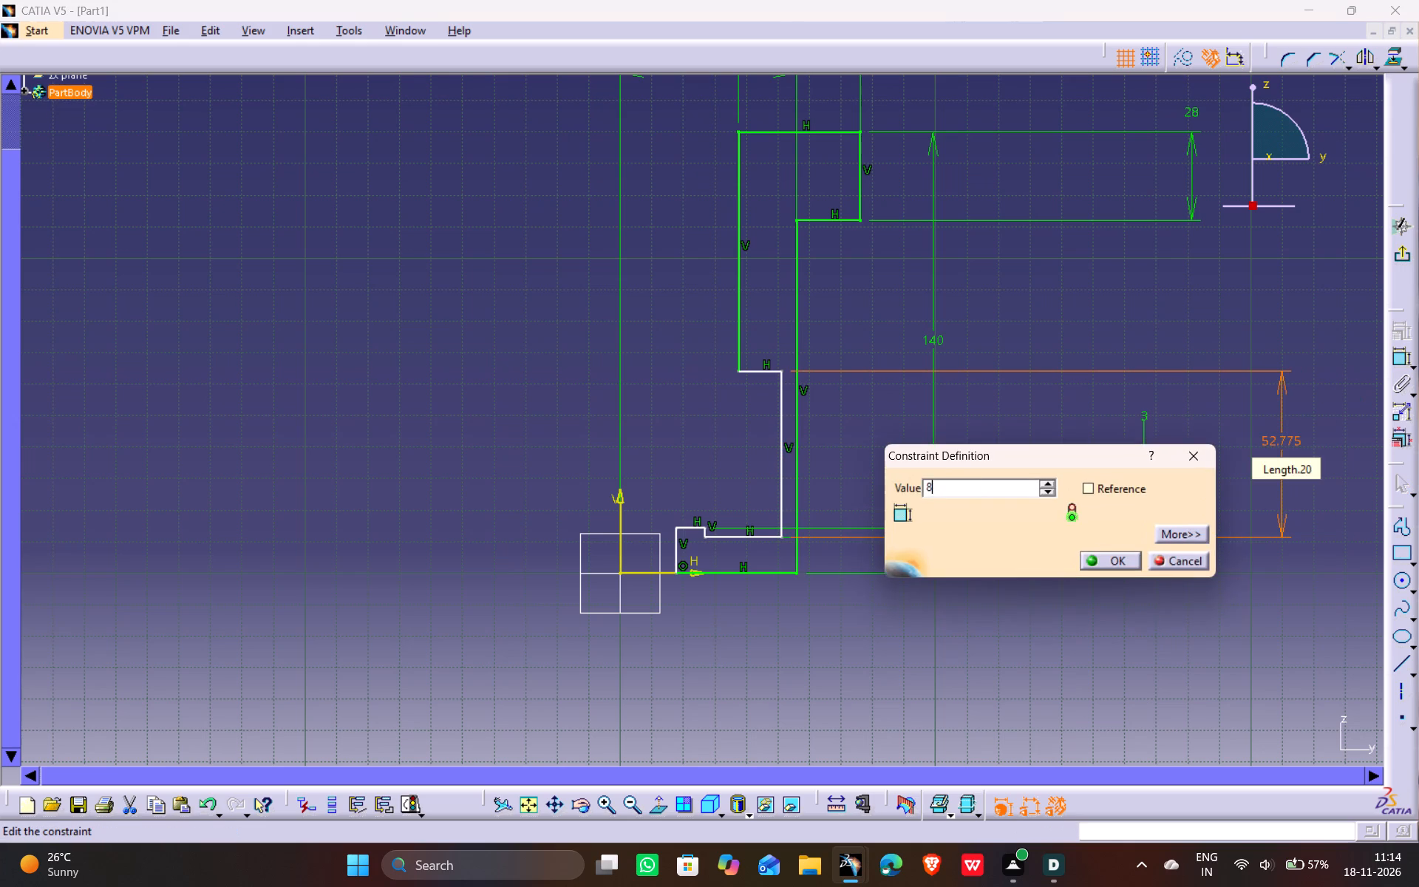
key("Return")
left_click(902, 393)
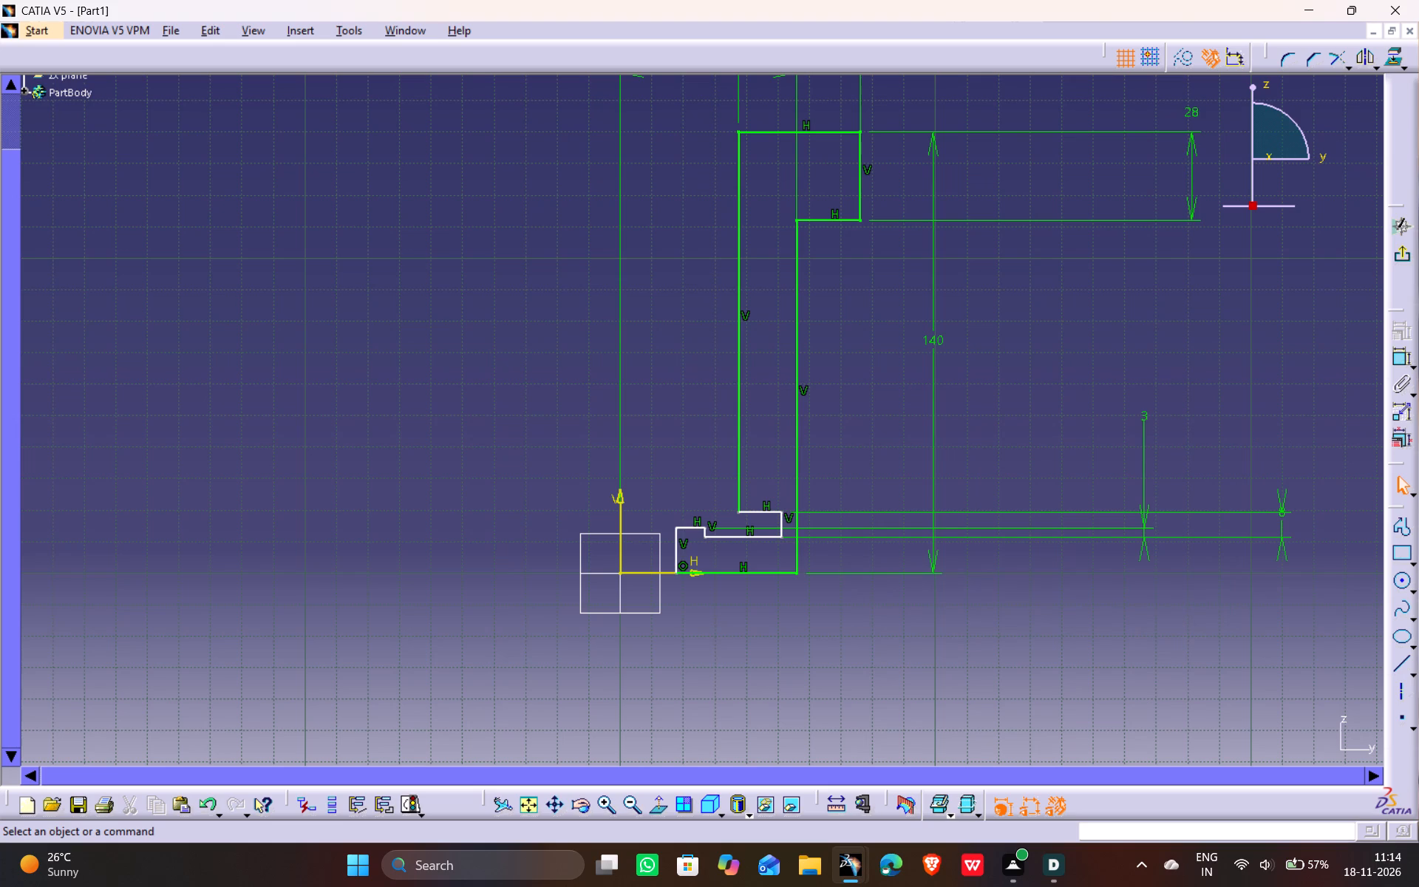
Dimension the distance from the V axis to the undercut's vertical edge as 82/2, giving 41 mm.
left_click(782, 523)
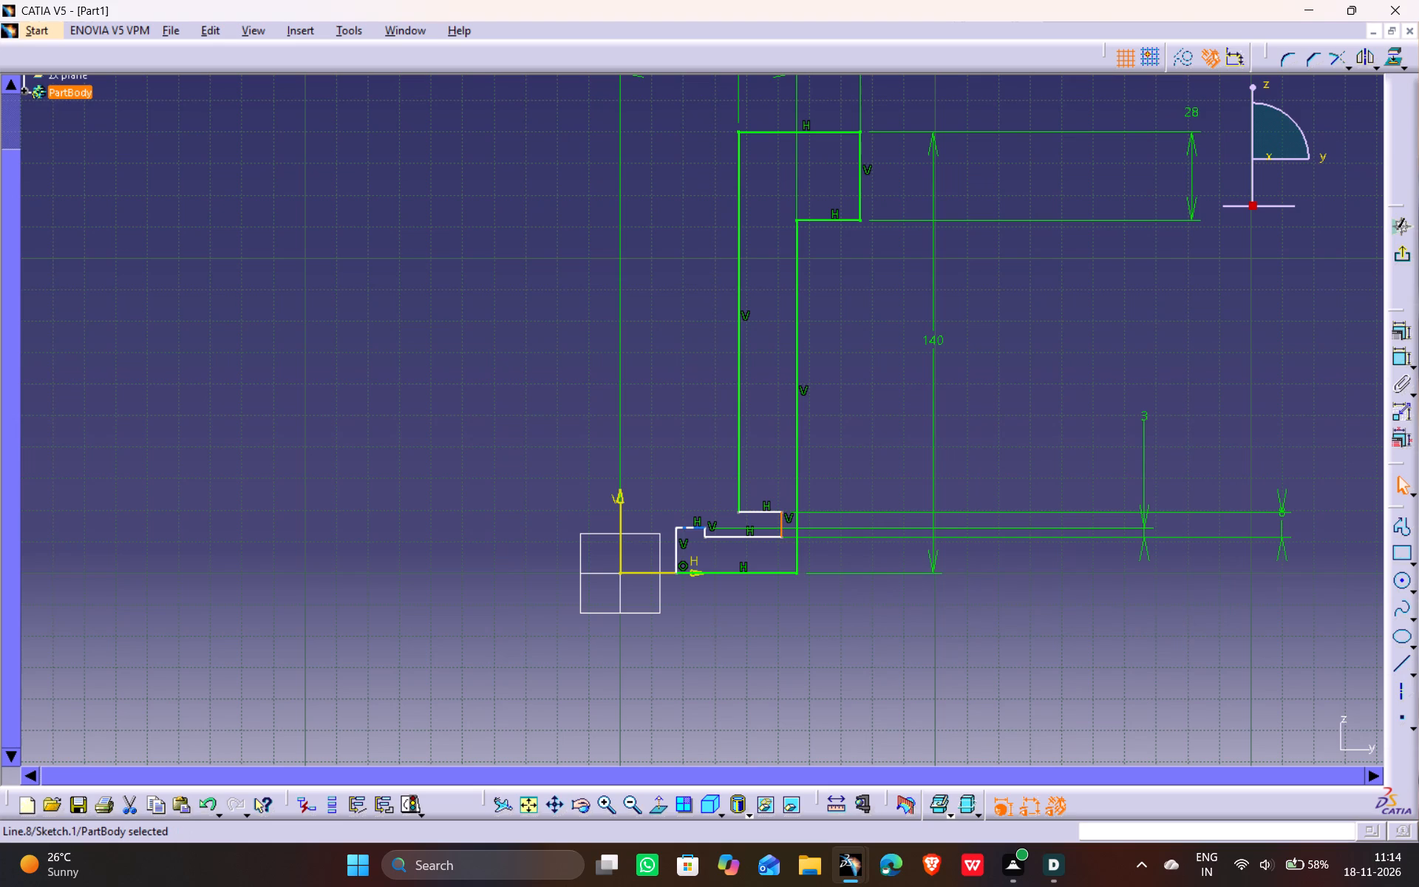
left_click(620, 511, "ctrl")
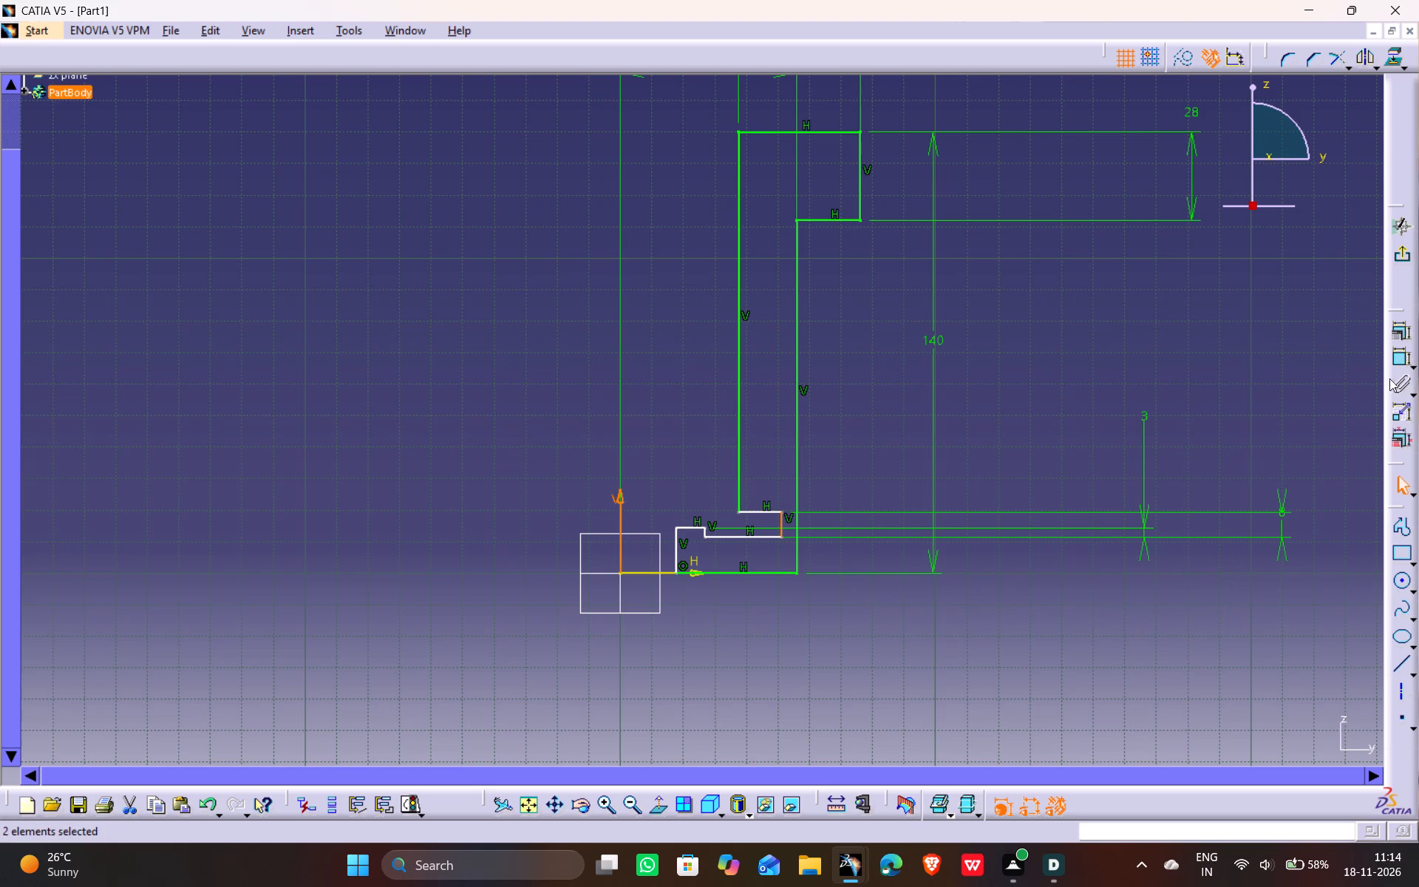
left_click(1401, 363)
left_click(401, 413)
double_click(404, 407)
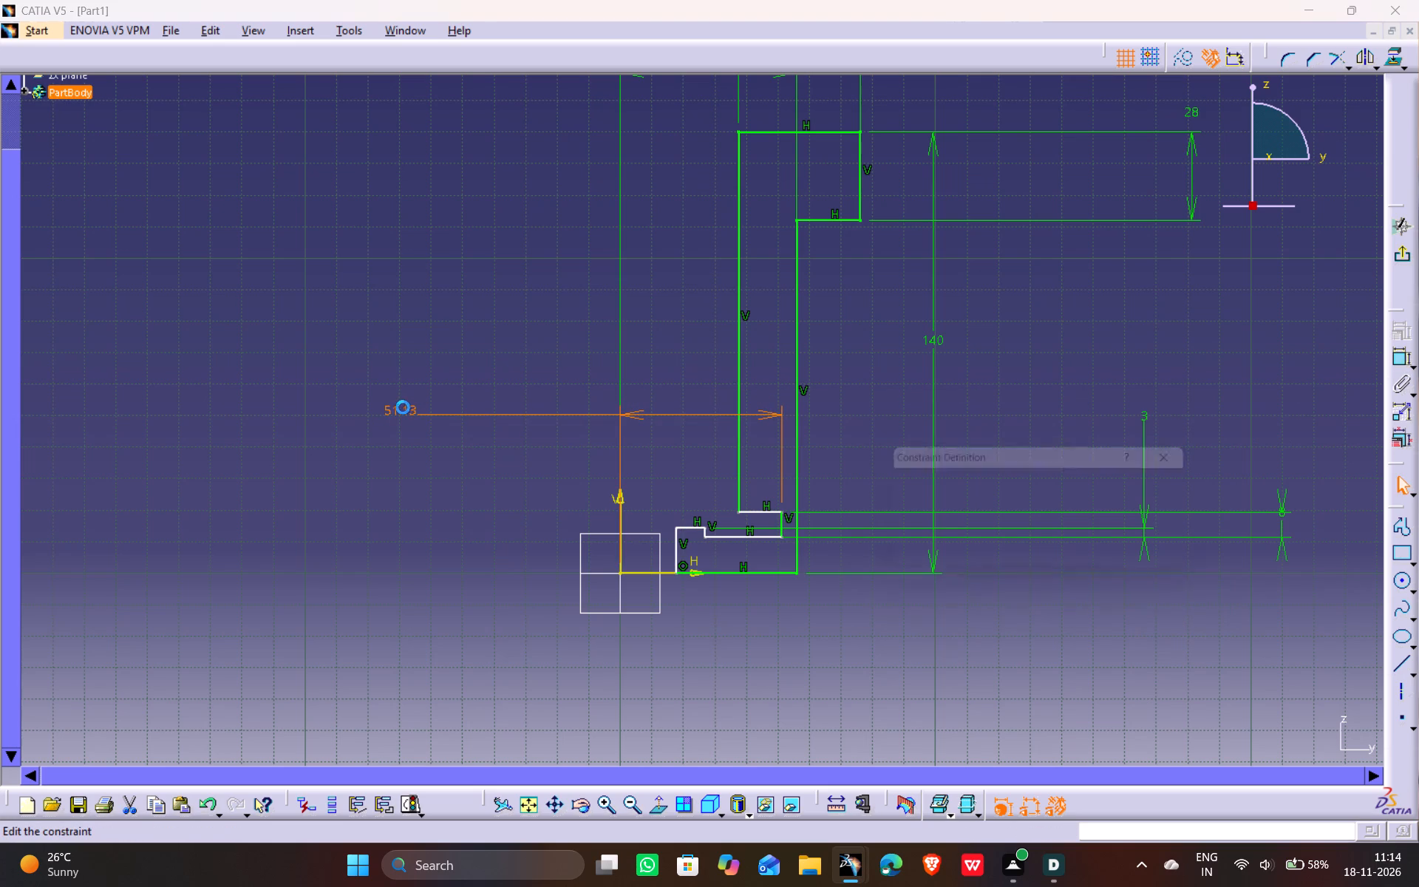
key("8")
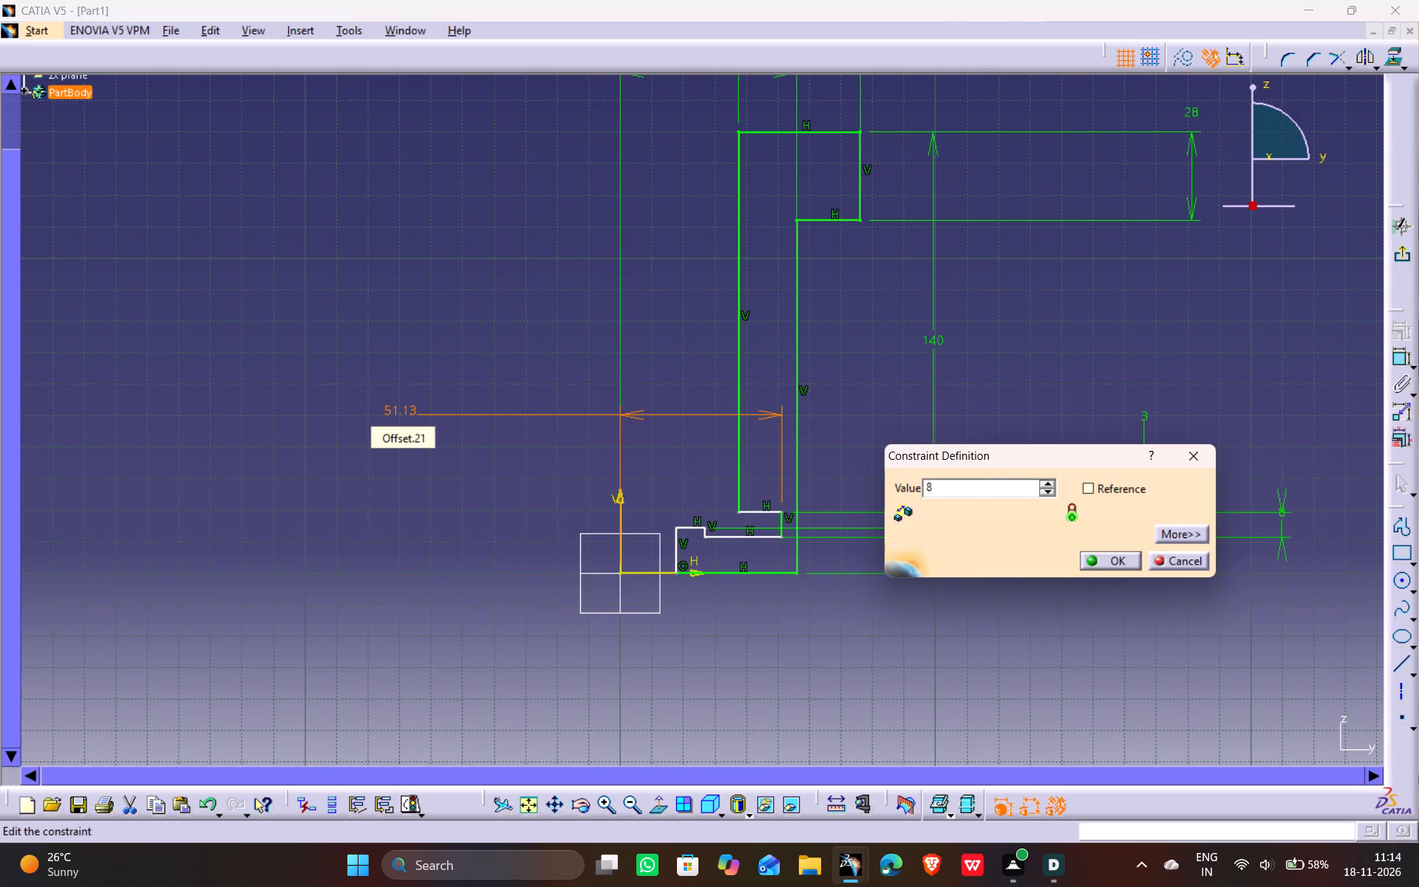
type("2/2")
key("Return")
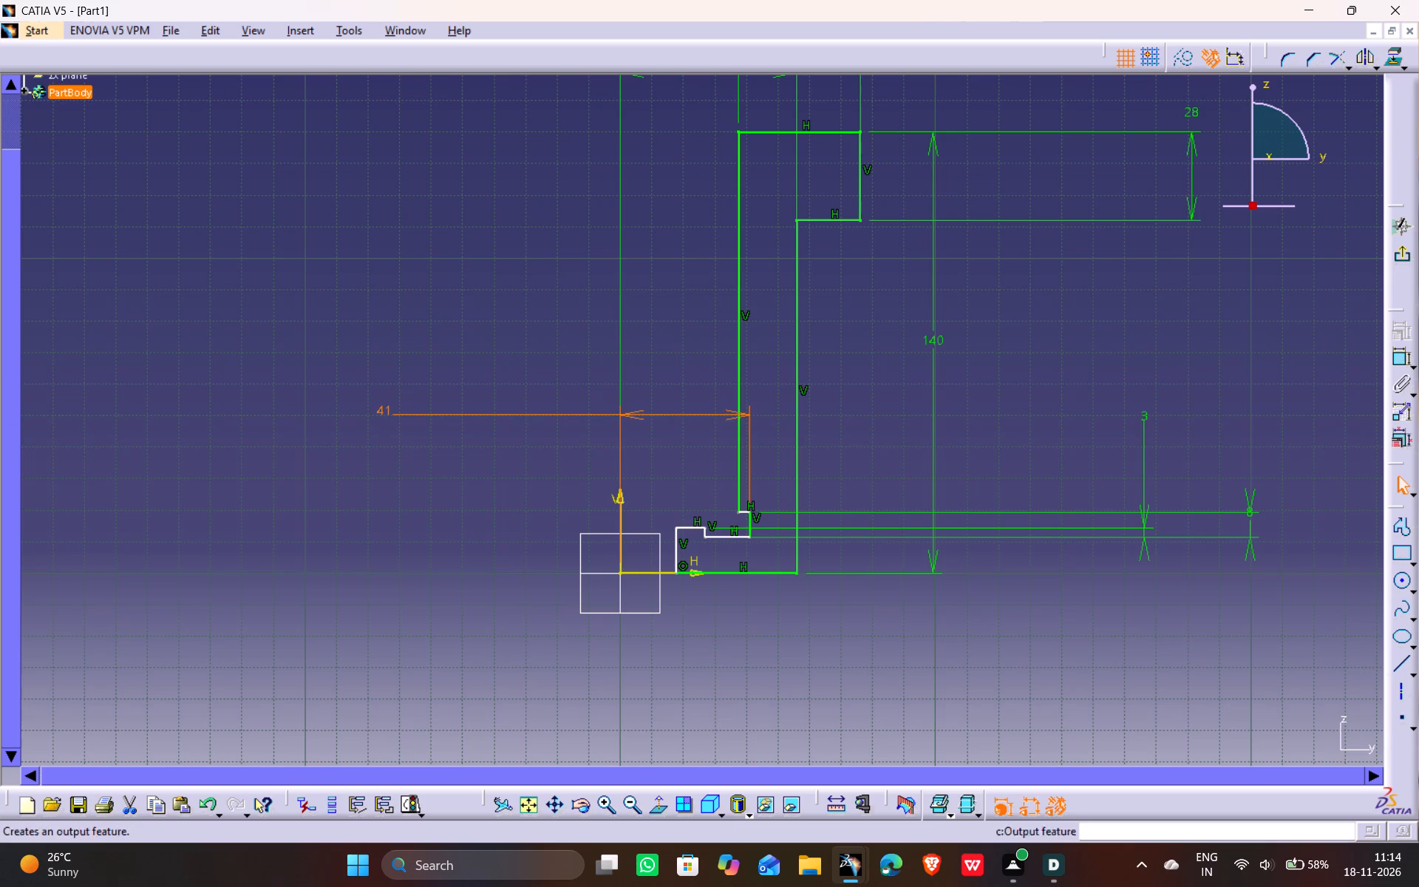
left_click(845, 464)
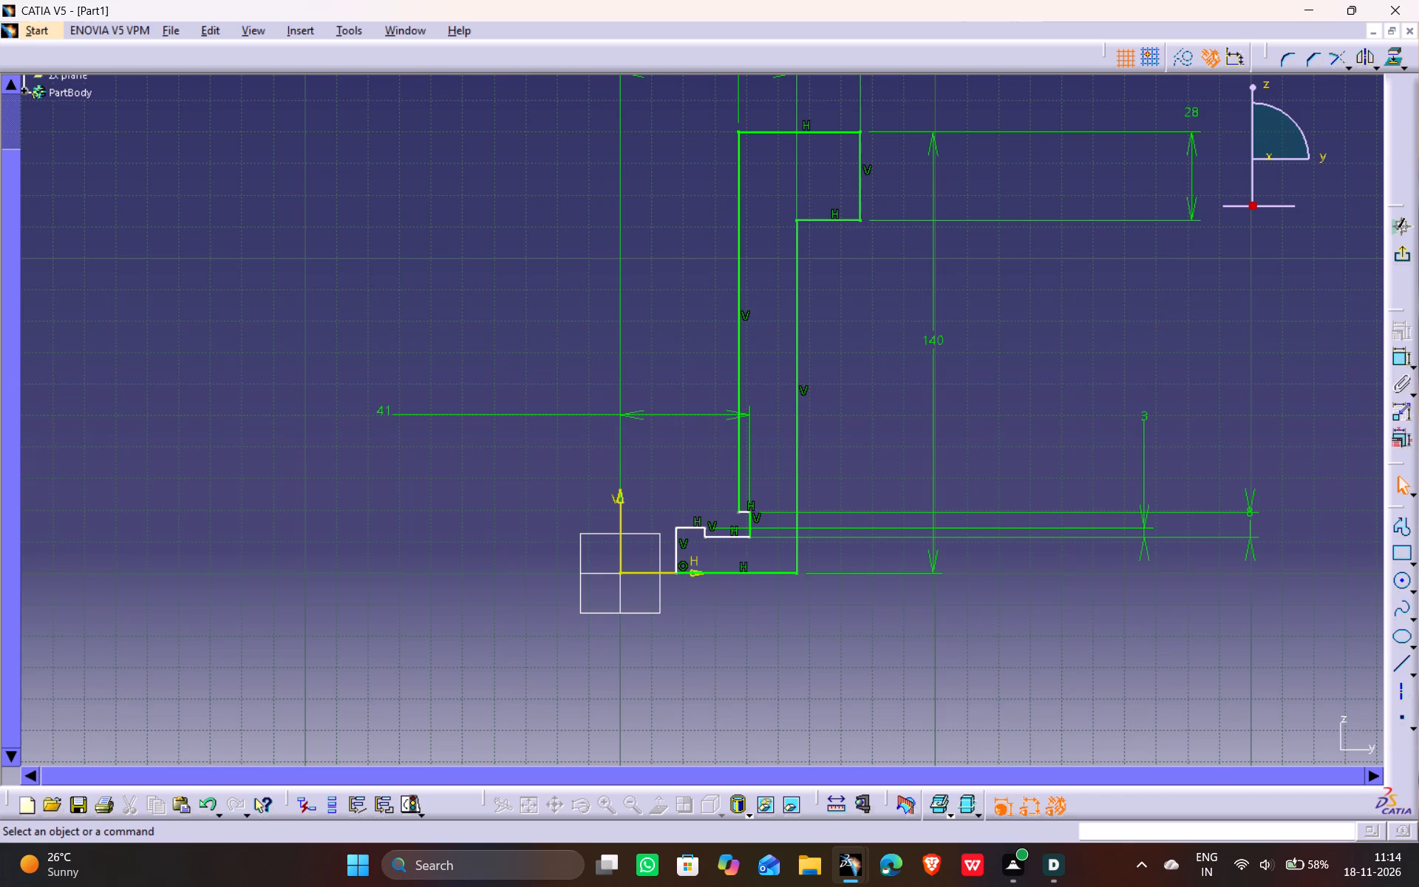
Dimension the distance from the V axis to the raised lip's short vertical step edge as 32/2, giving 16 mm.
left_click(704, 533)
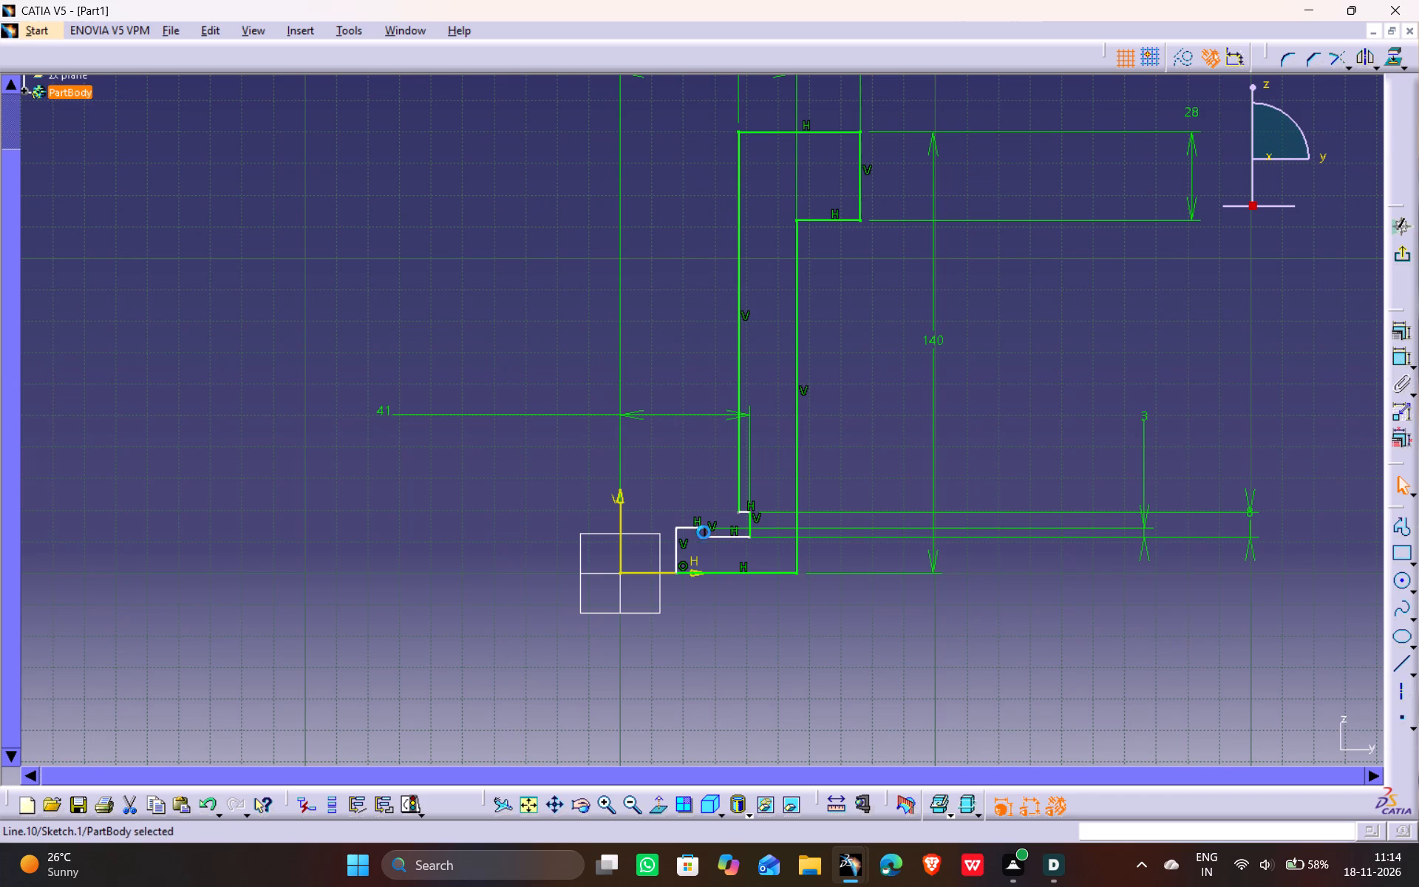
left_click(621, 502, "ctrl")
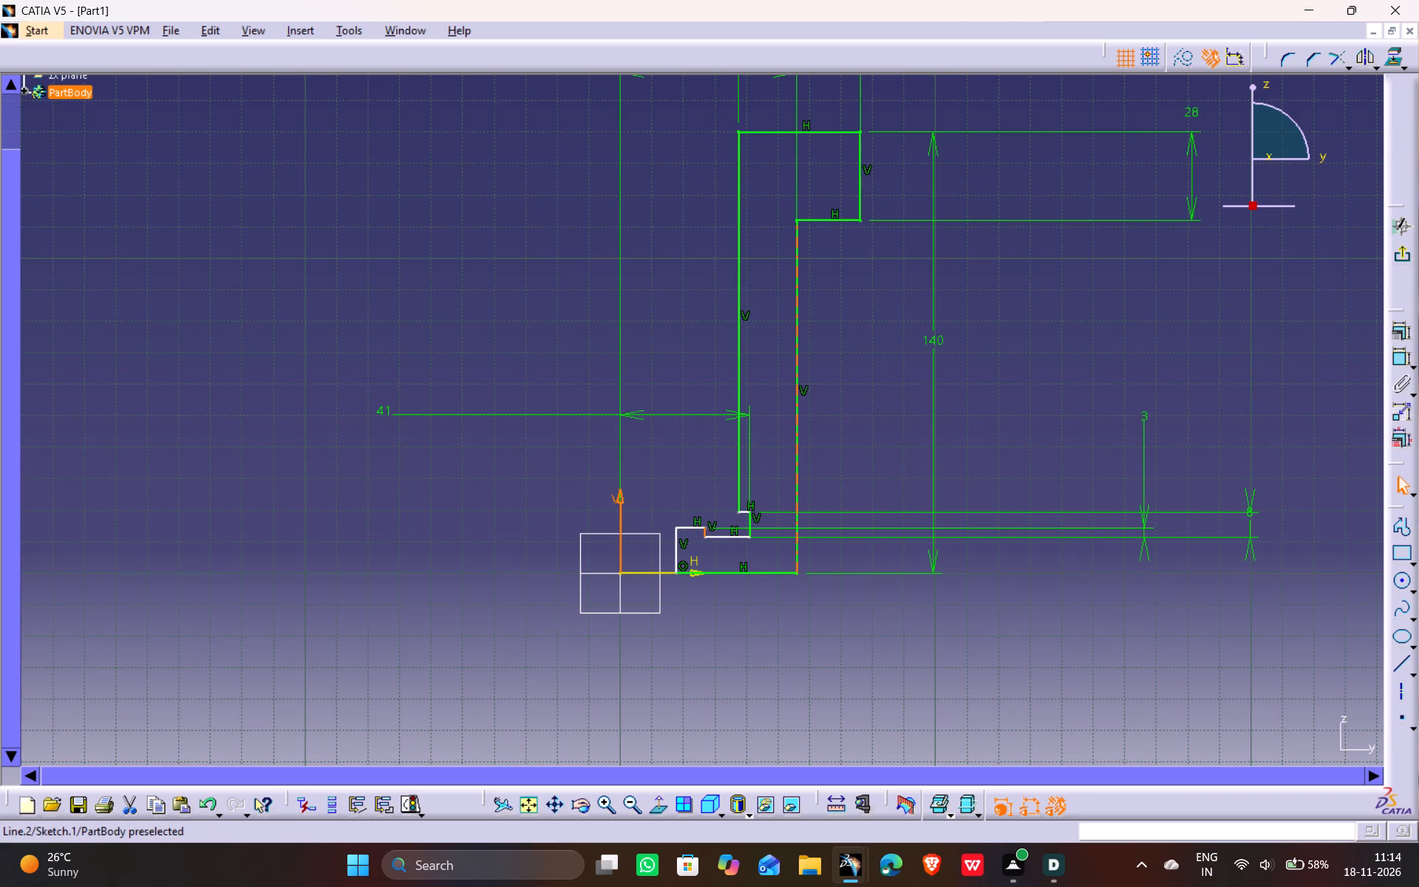
left_click(1396, 354)
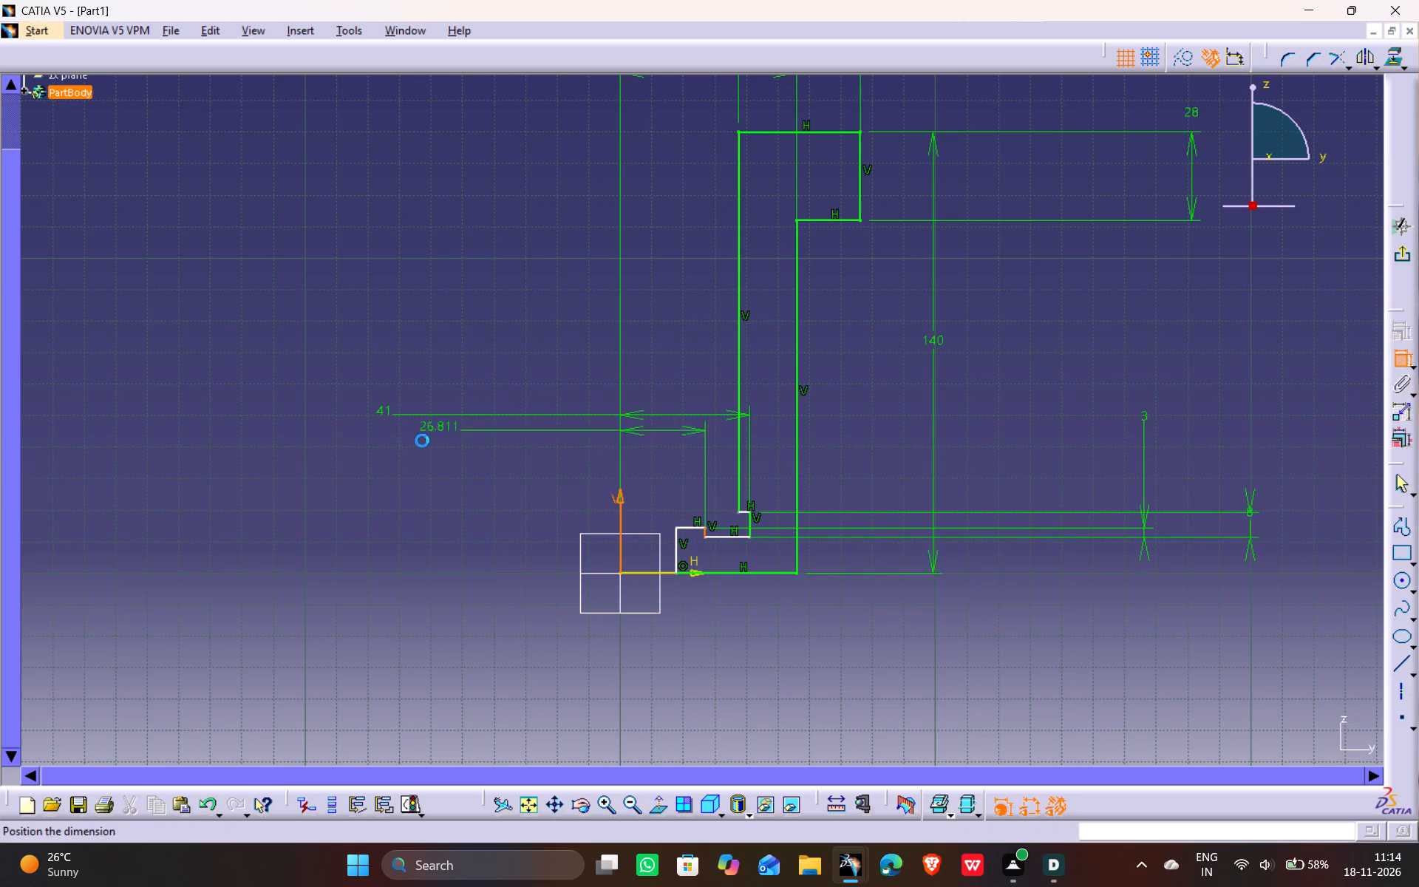
left_click(404, 461)
double_click(412, 453)
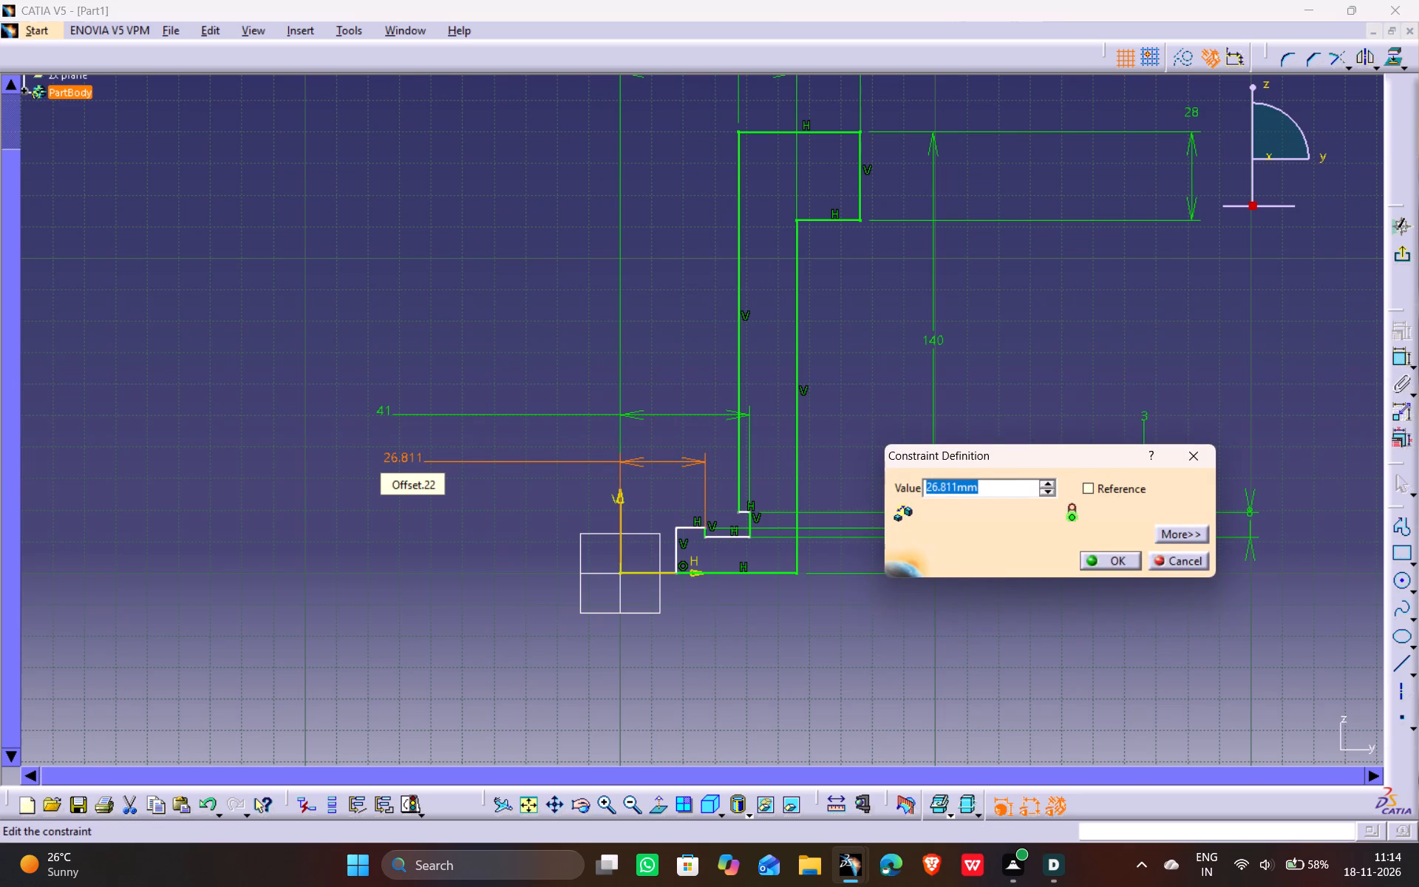
type("32")
type("/2")
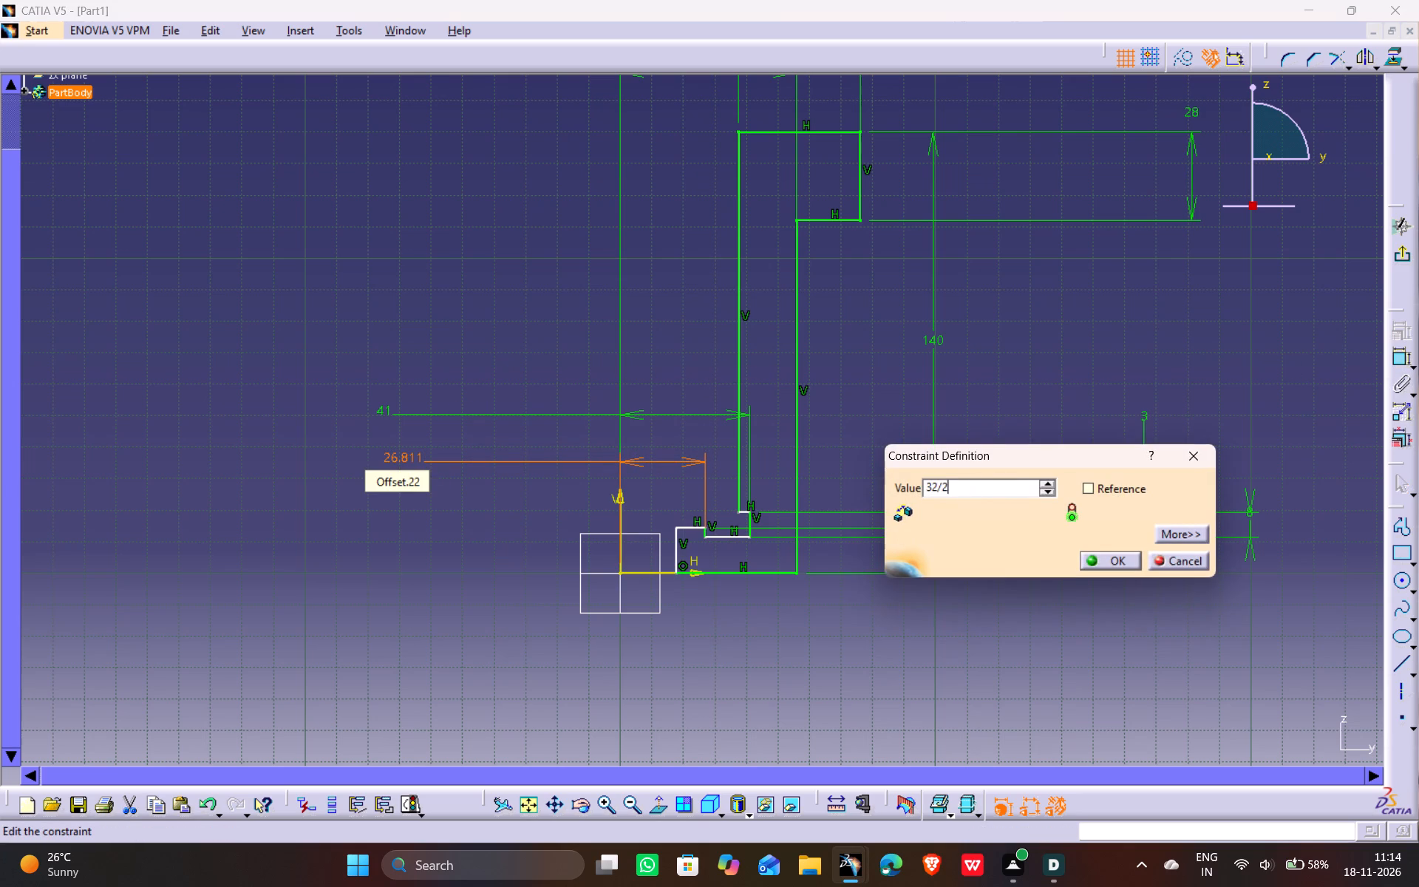
key("Return")
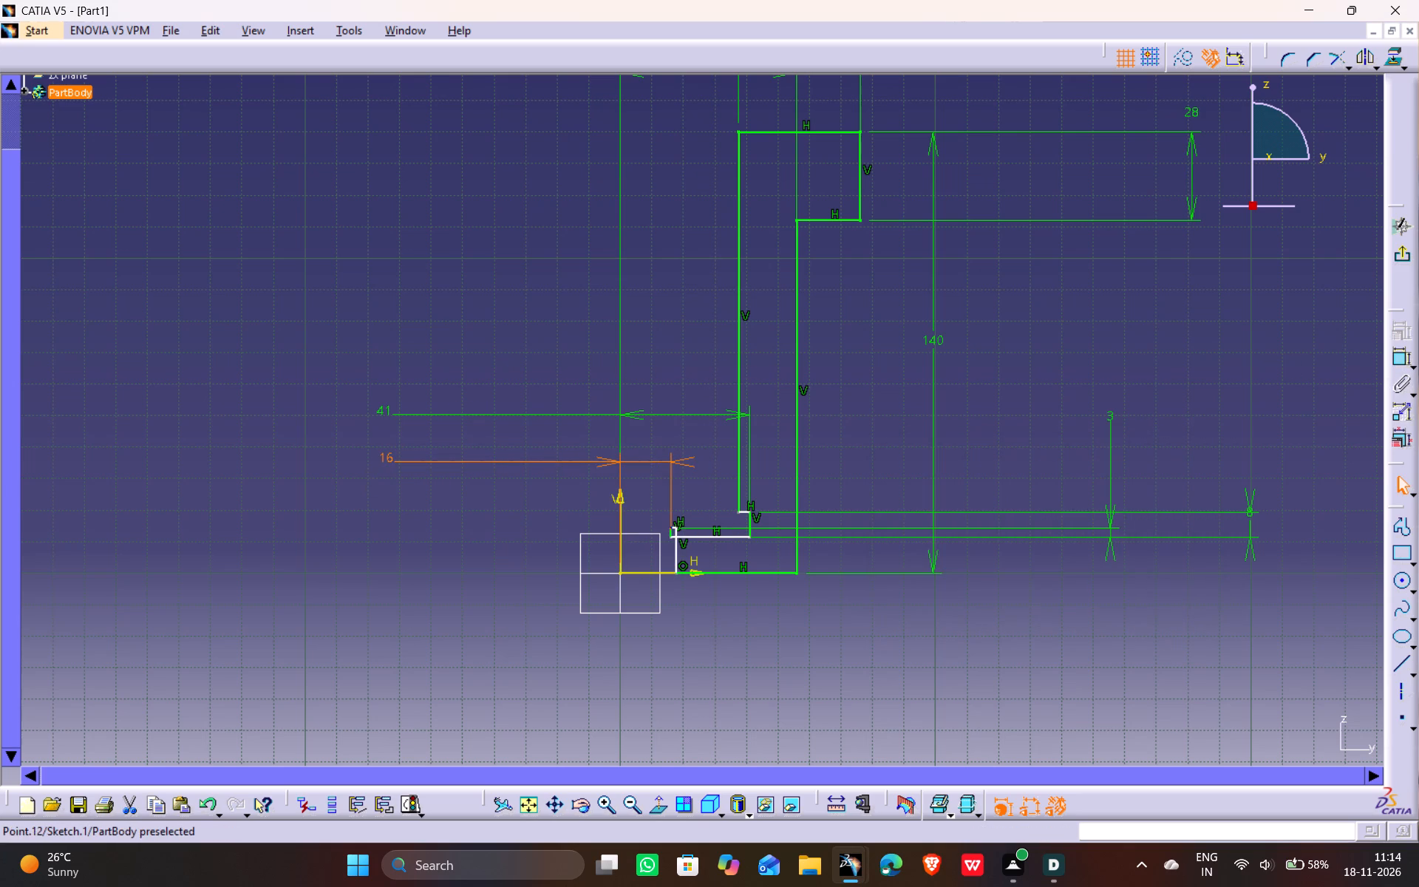
Dimension the distance from the V axis to the base's innermost vertical edge as 24/2, giving 12 mm.
left_click_drag(677, 548, 654, 548)
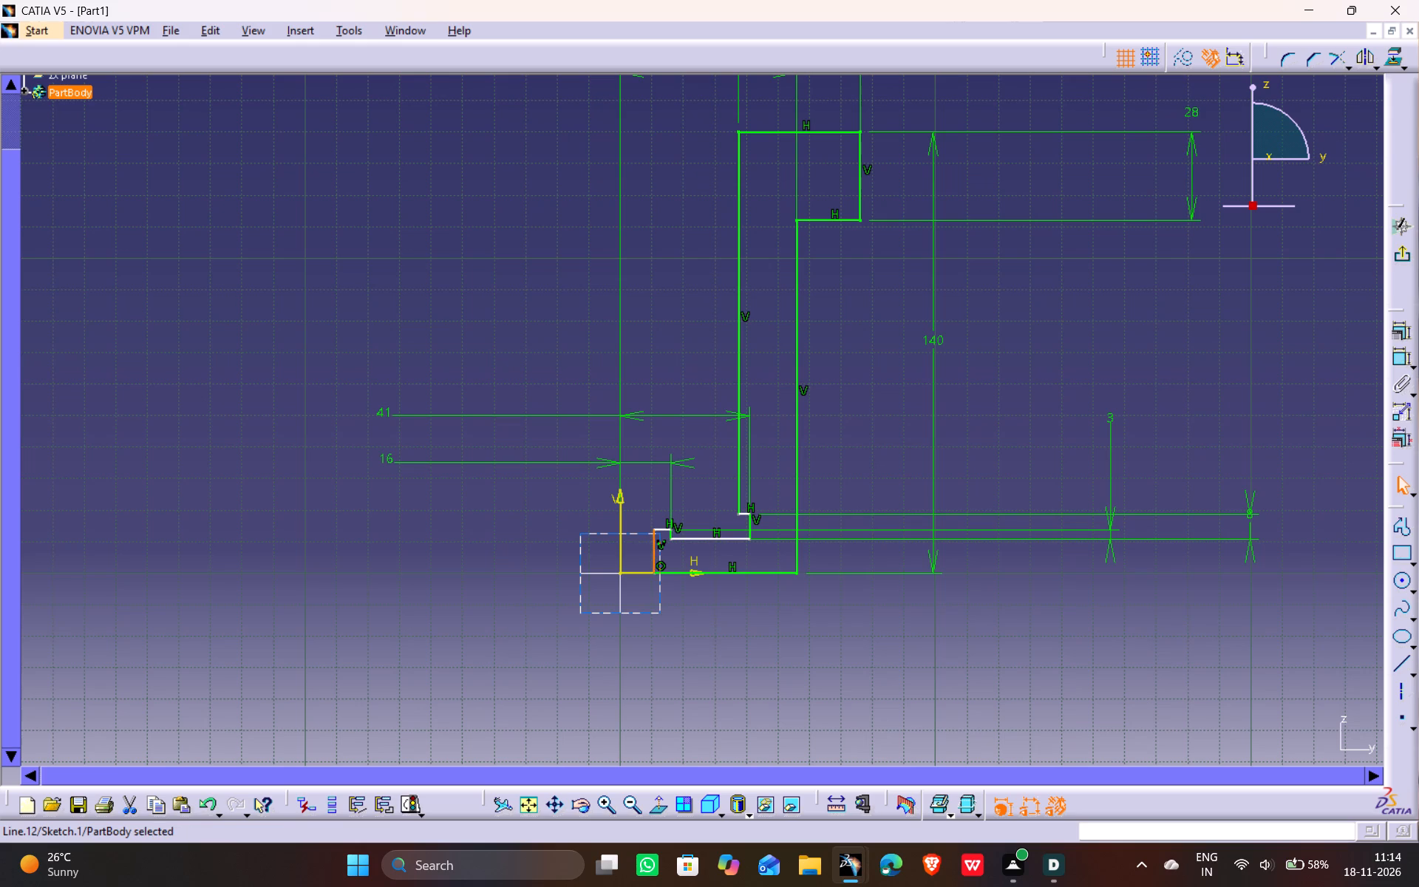
left_click(622, 500, "ctrl")
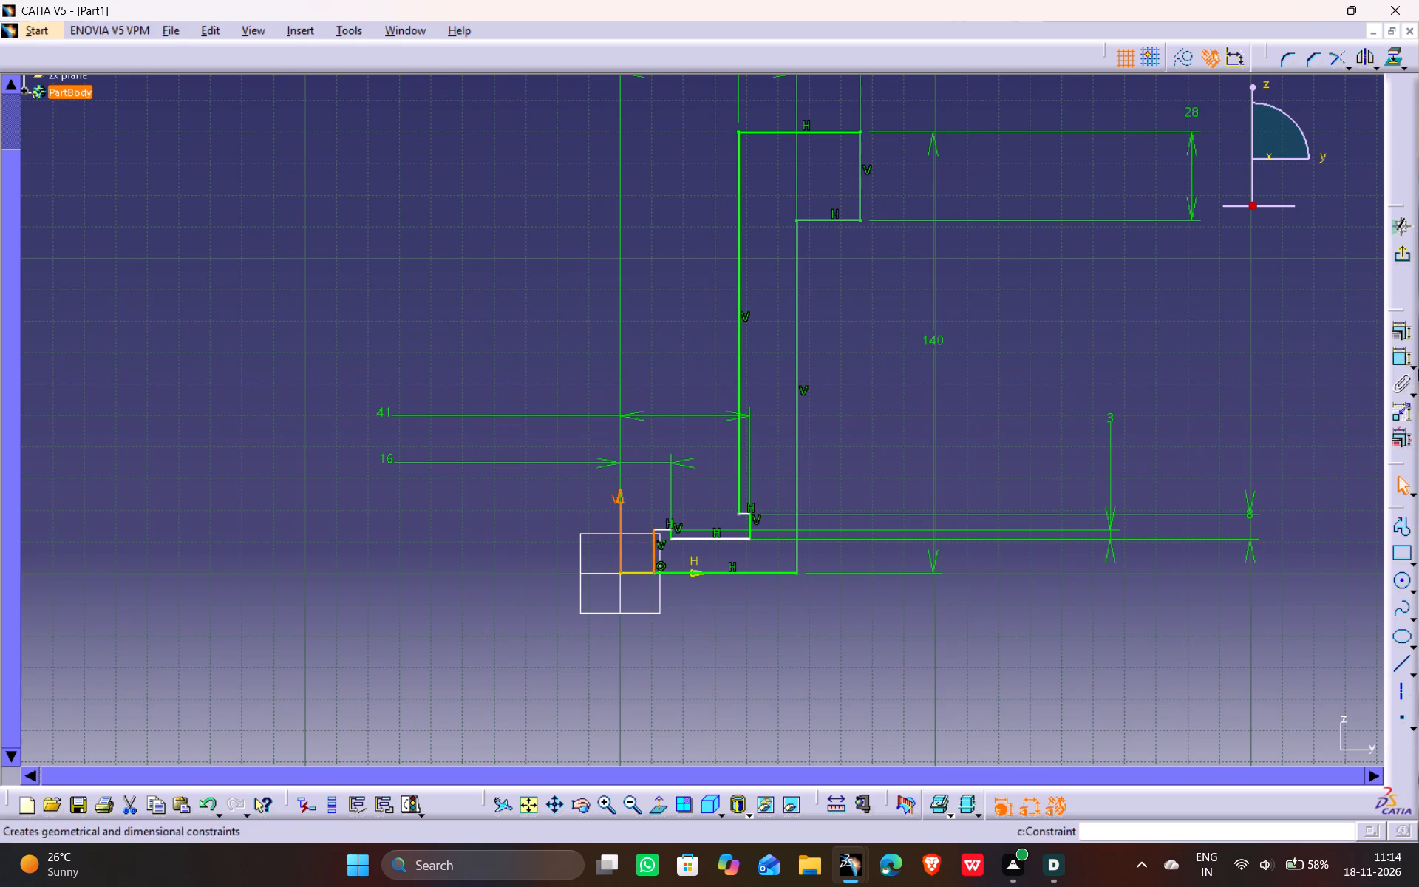
left_click(1406, 360)
left_click(512, 614)
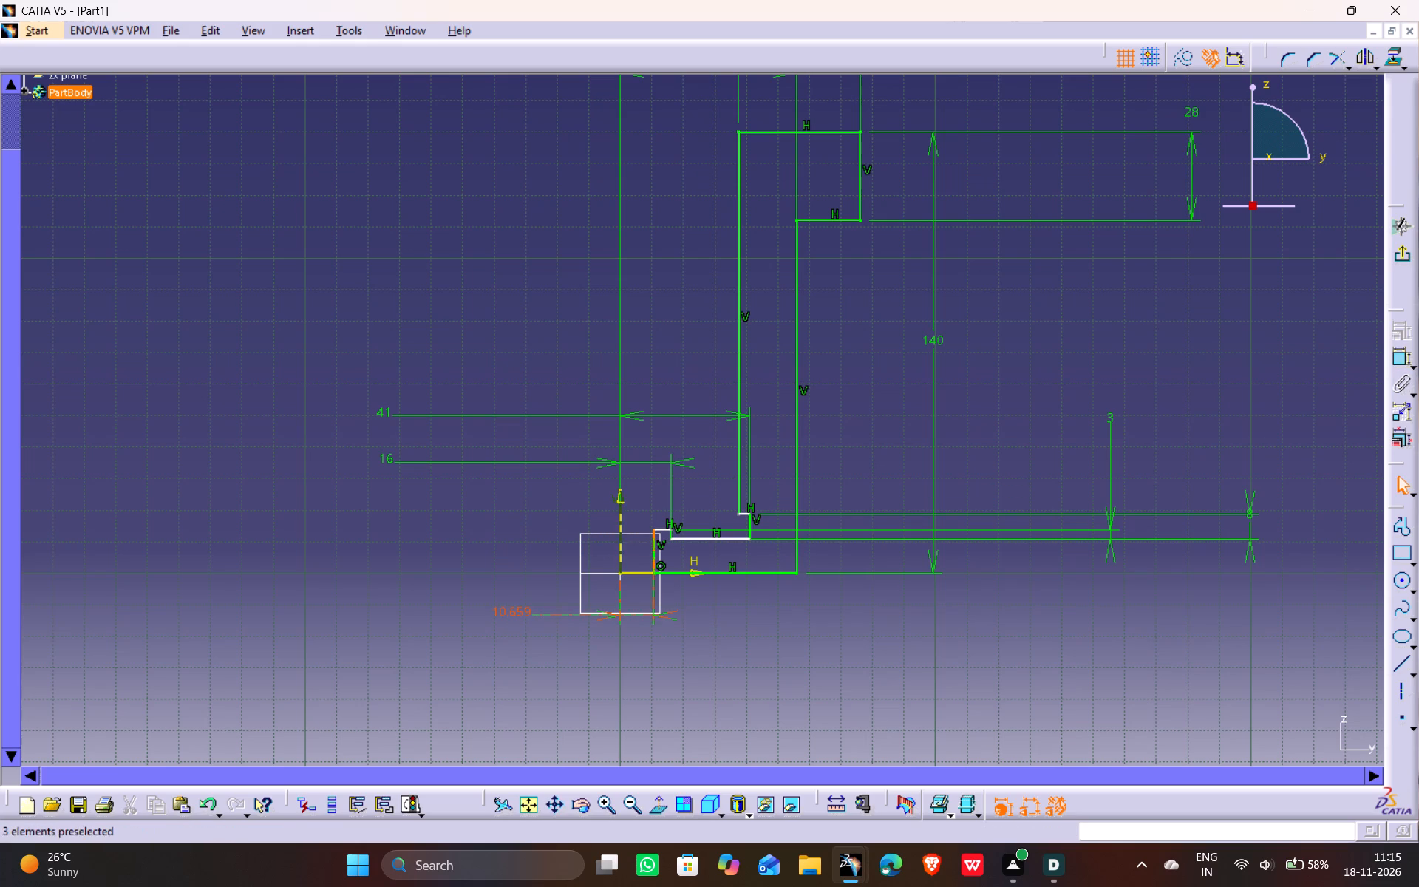
double_click(517, 608)
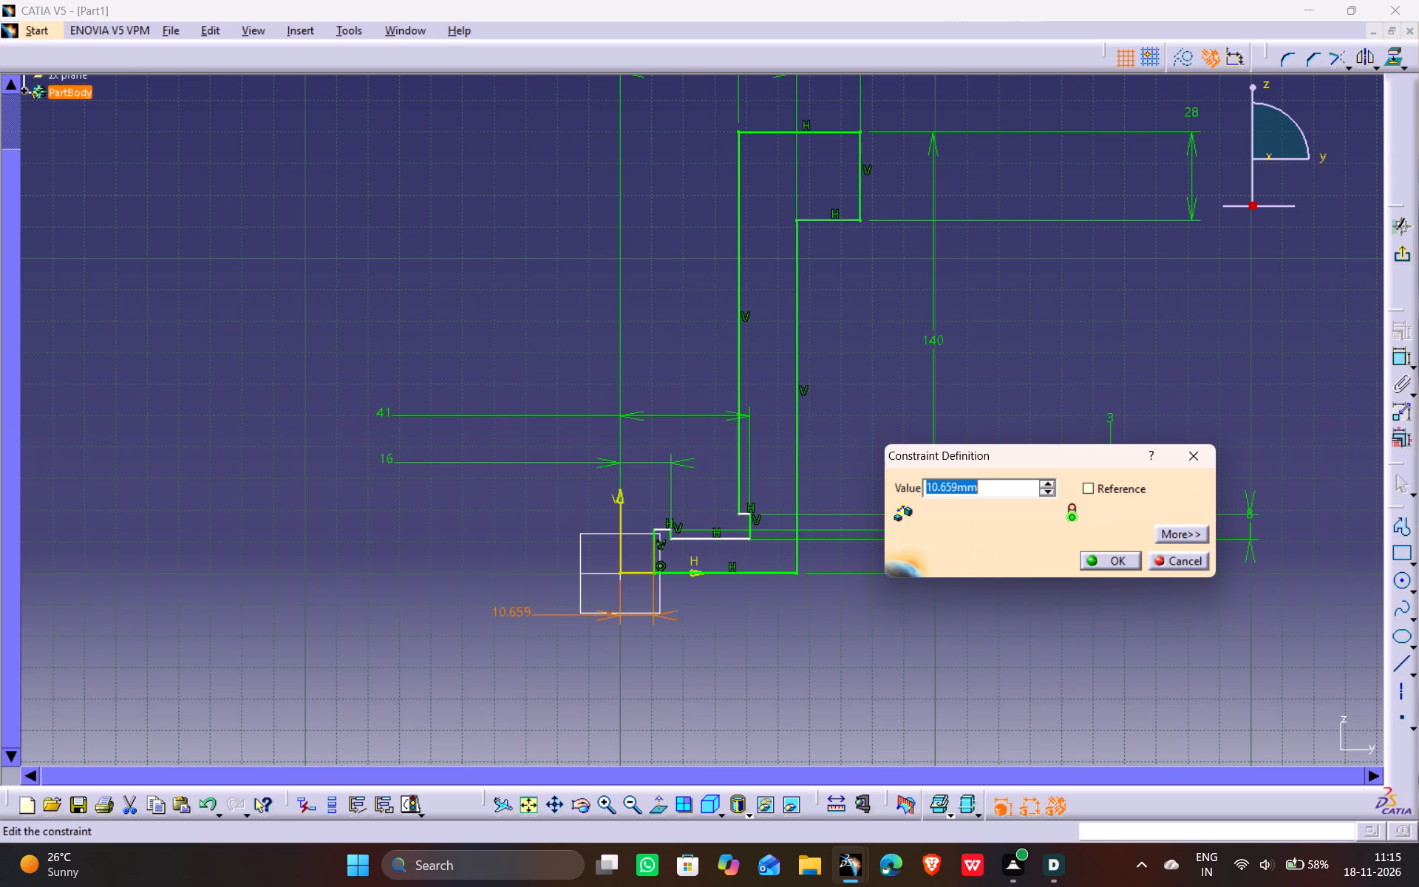
type("24/2")
key("Return")
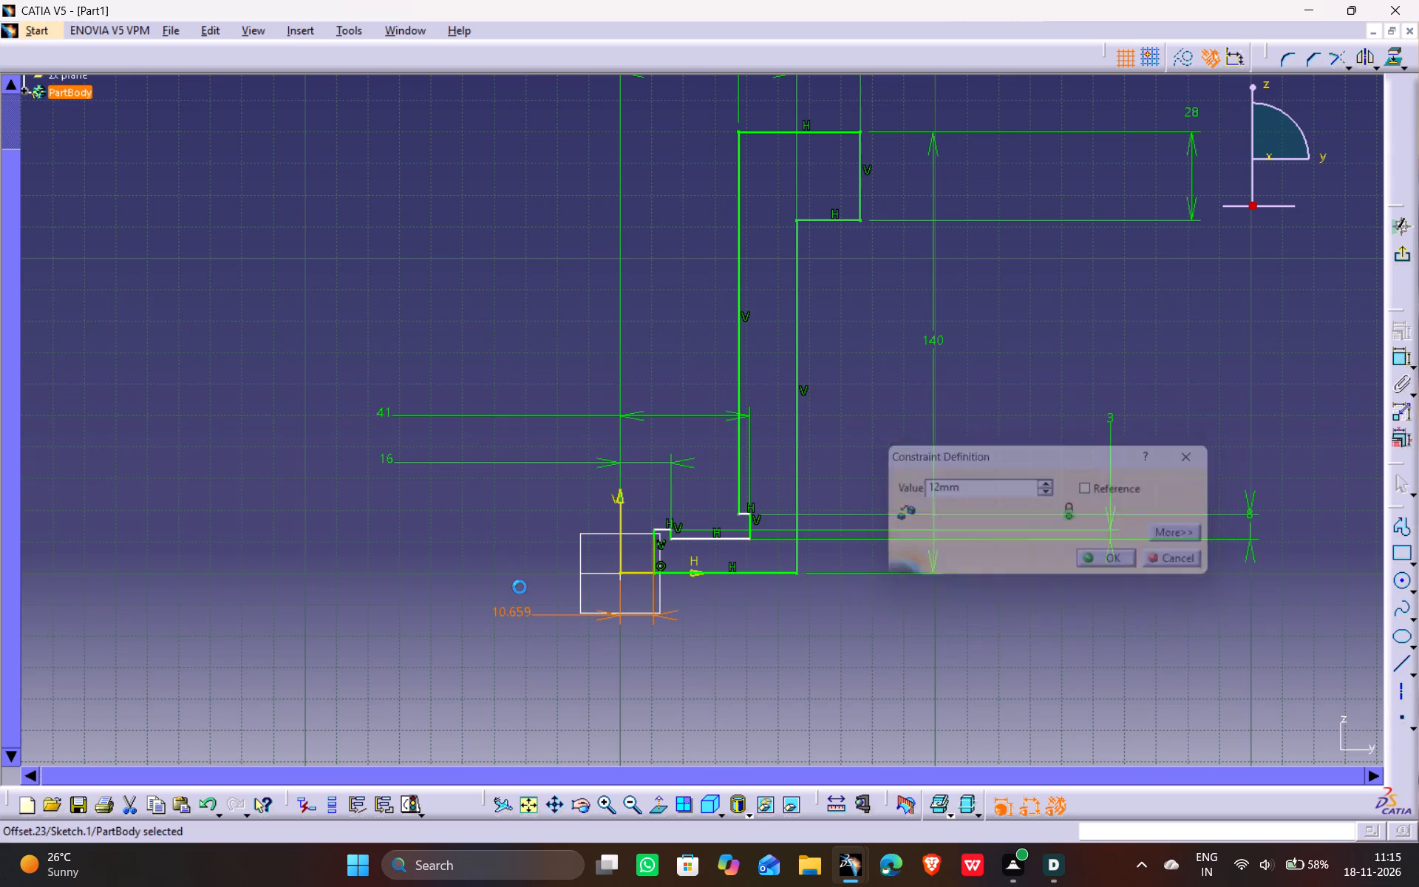
scroll(520, 585, "up", 2)
left_click(712, 308)
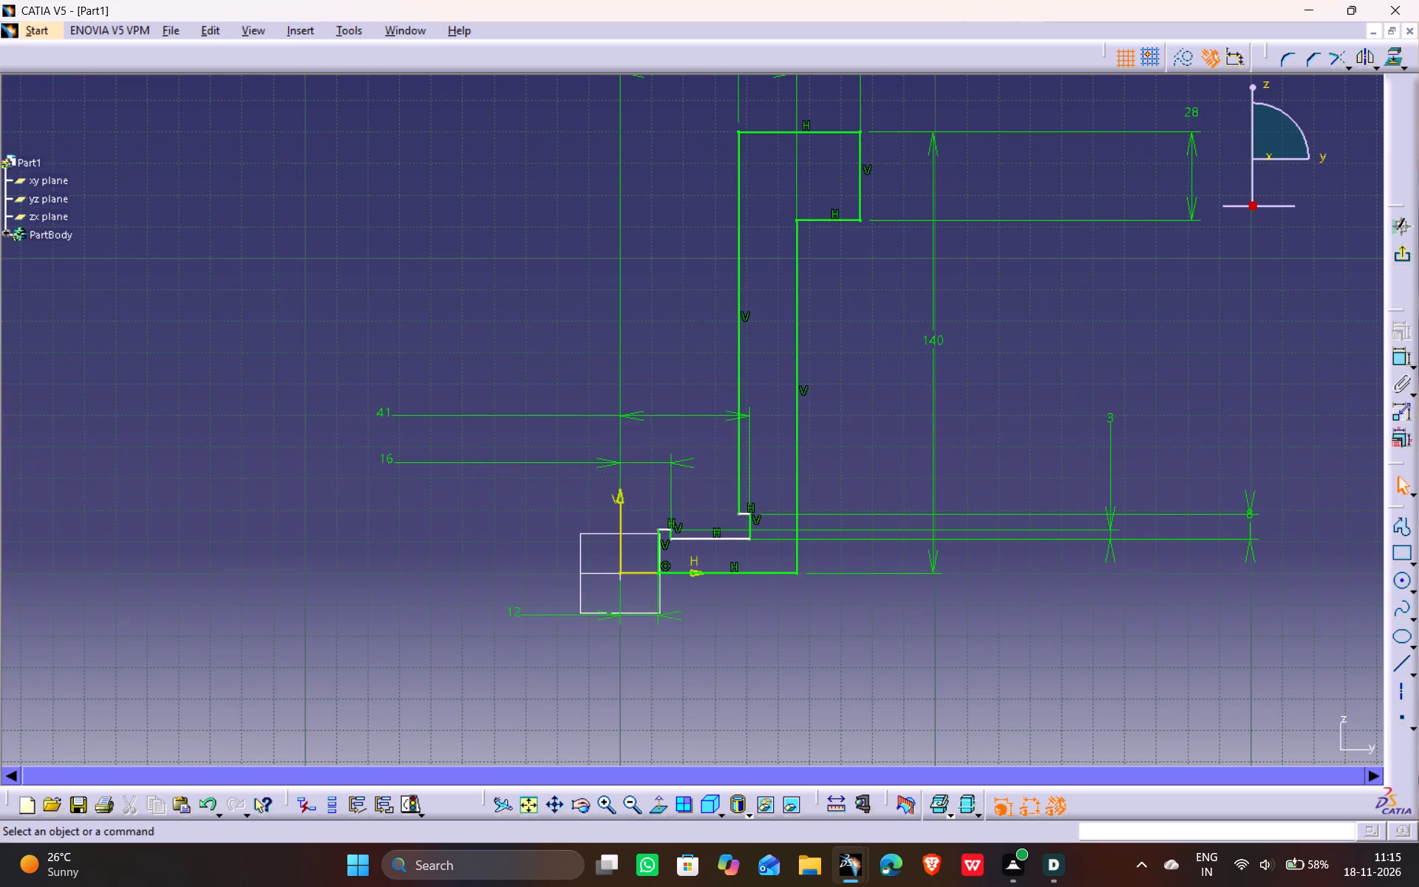
Dimension the vertical distance between the rim's top edge and the base's inner floor edge as 128 mm.
left_click(721, 539, "ctrl")
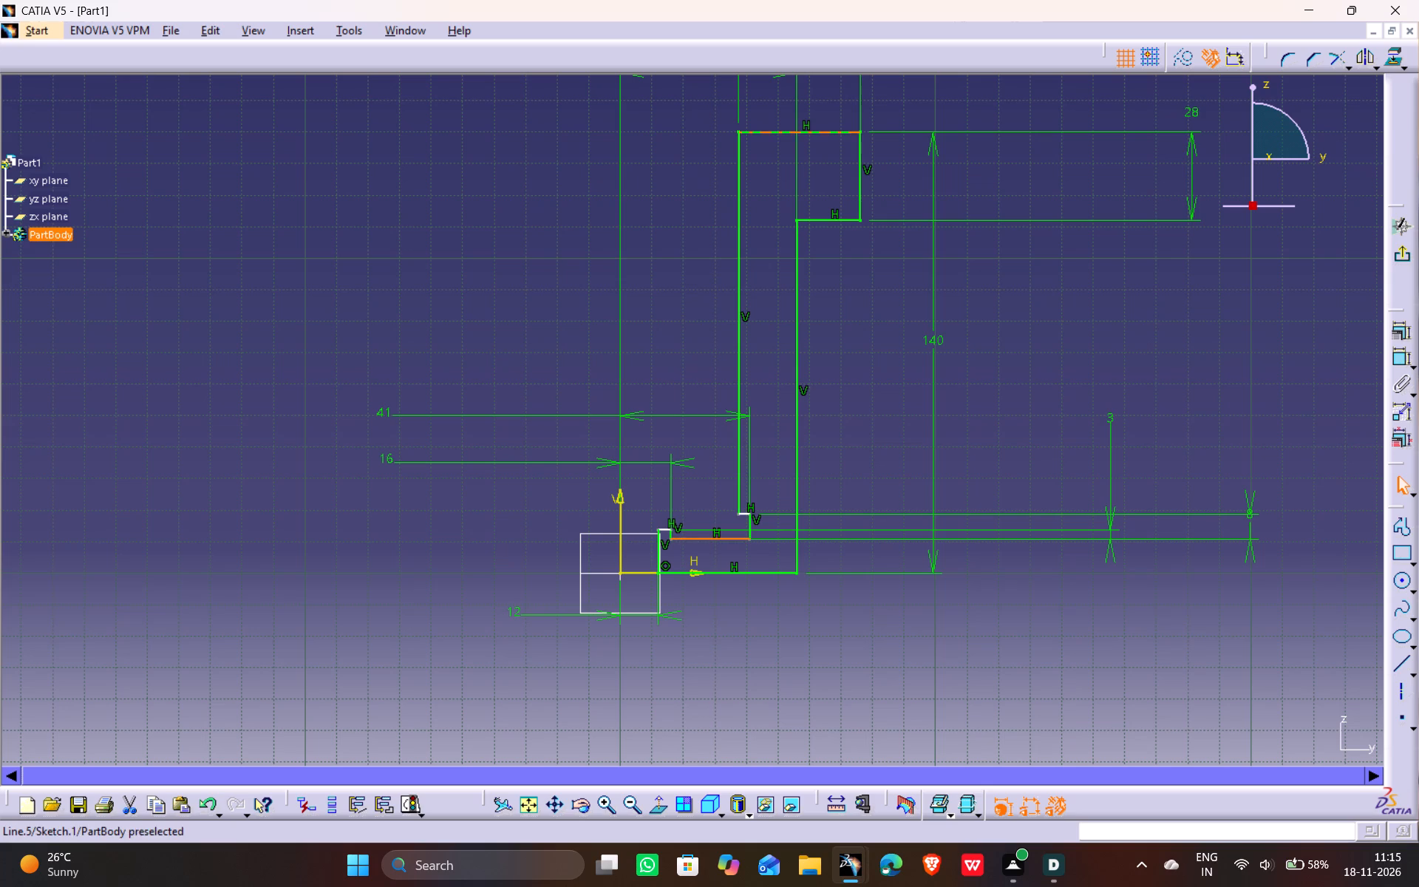
left_click(776, 127, "ctrl")
left_click(775, 133, "ctrl")
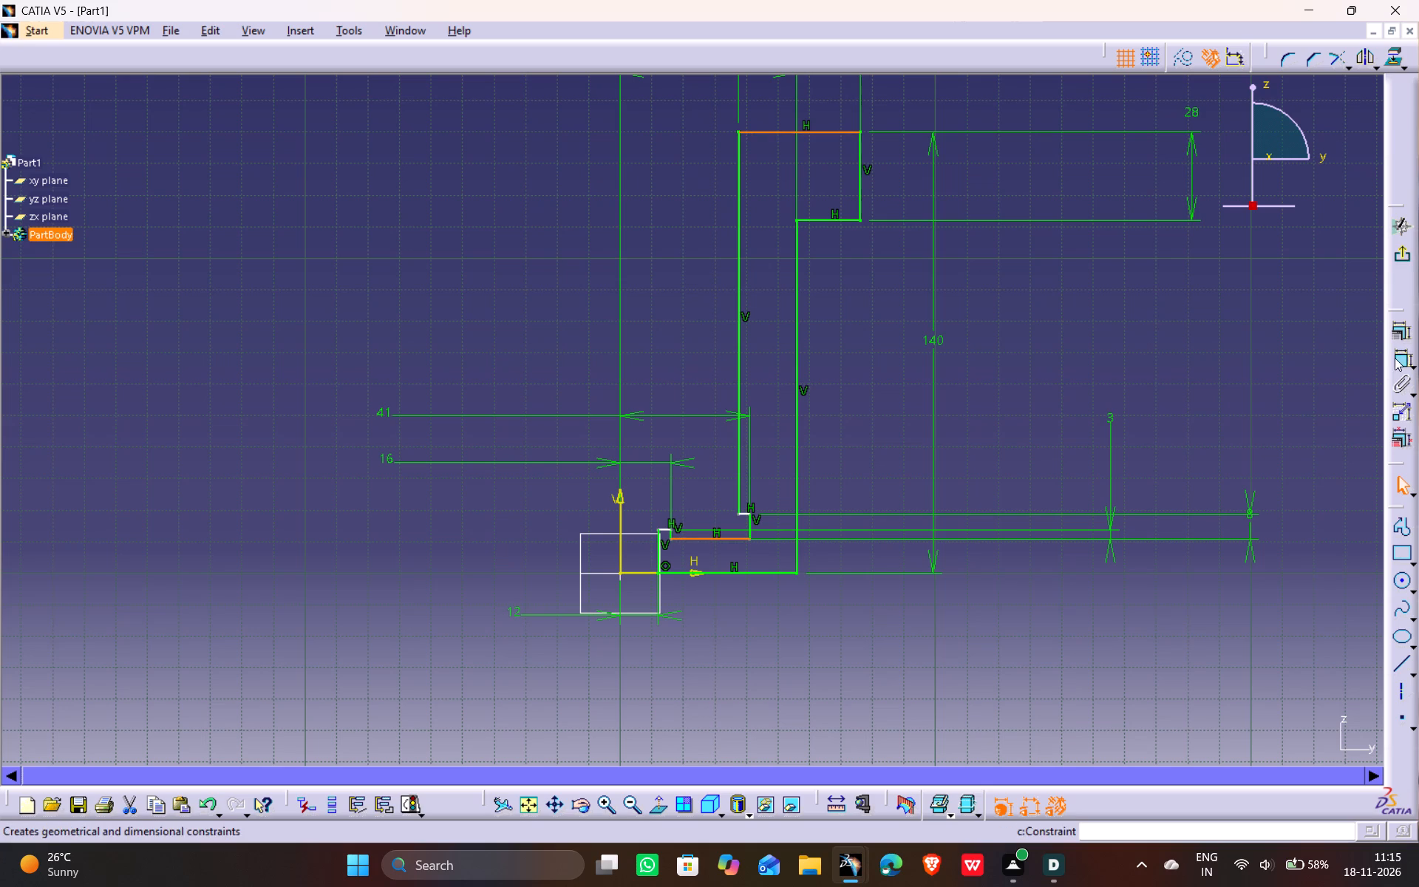
left_click(1396, 357)
left_click(1174, 306)
double_click(1184, 296)
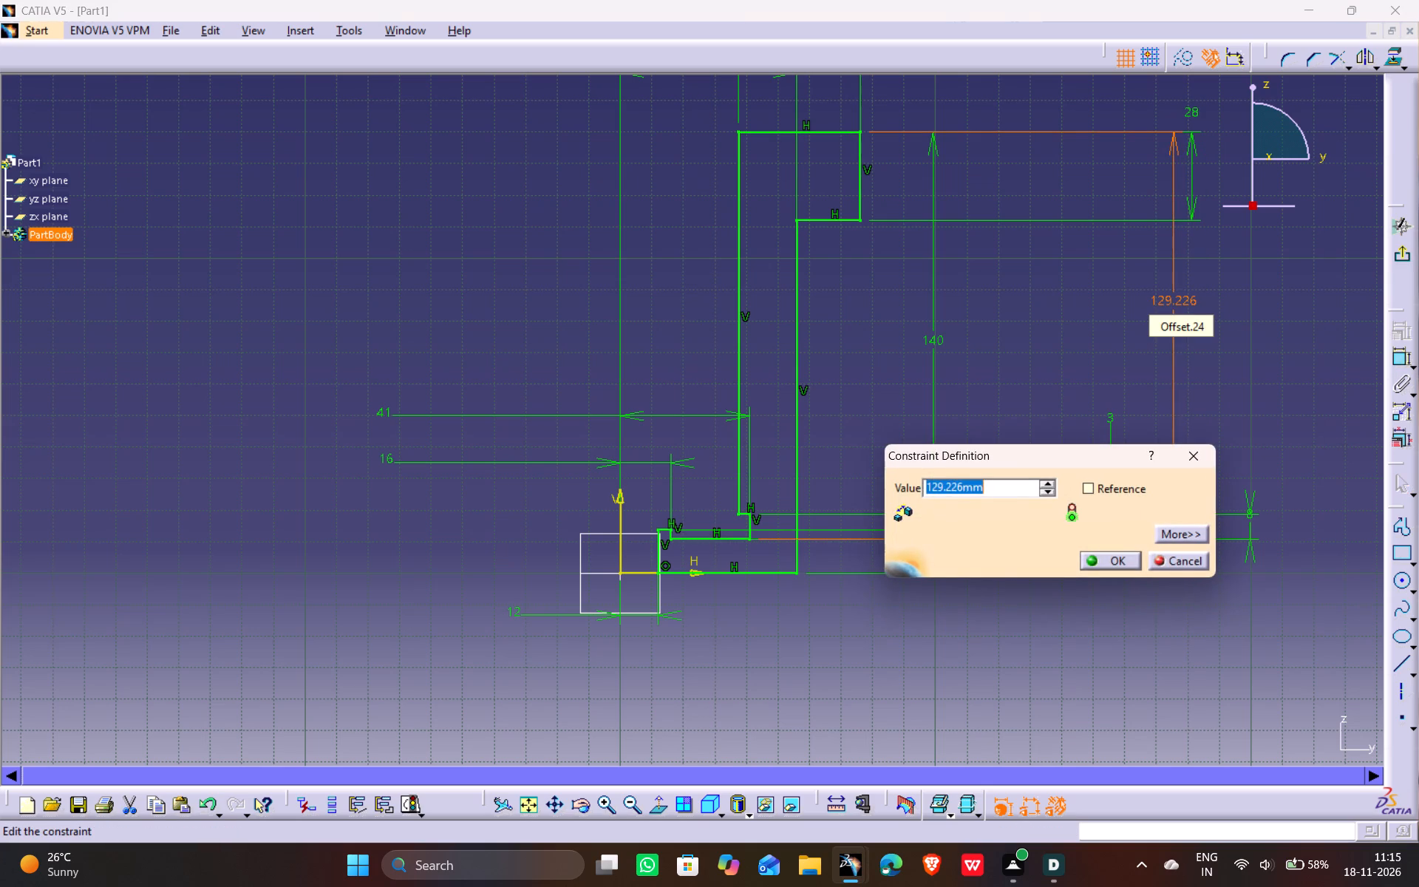
type("128")
key("Return")
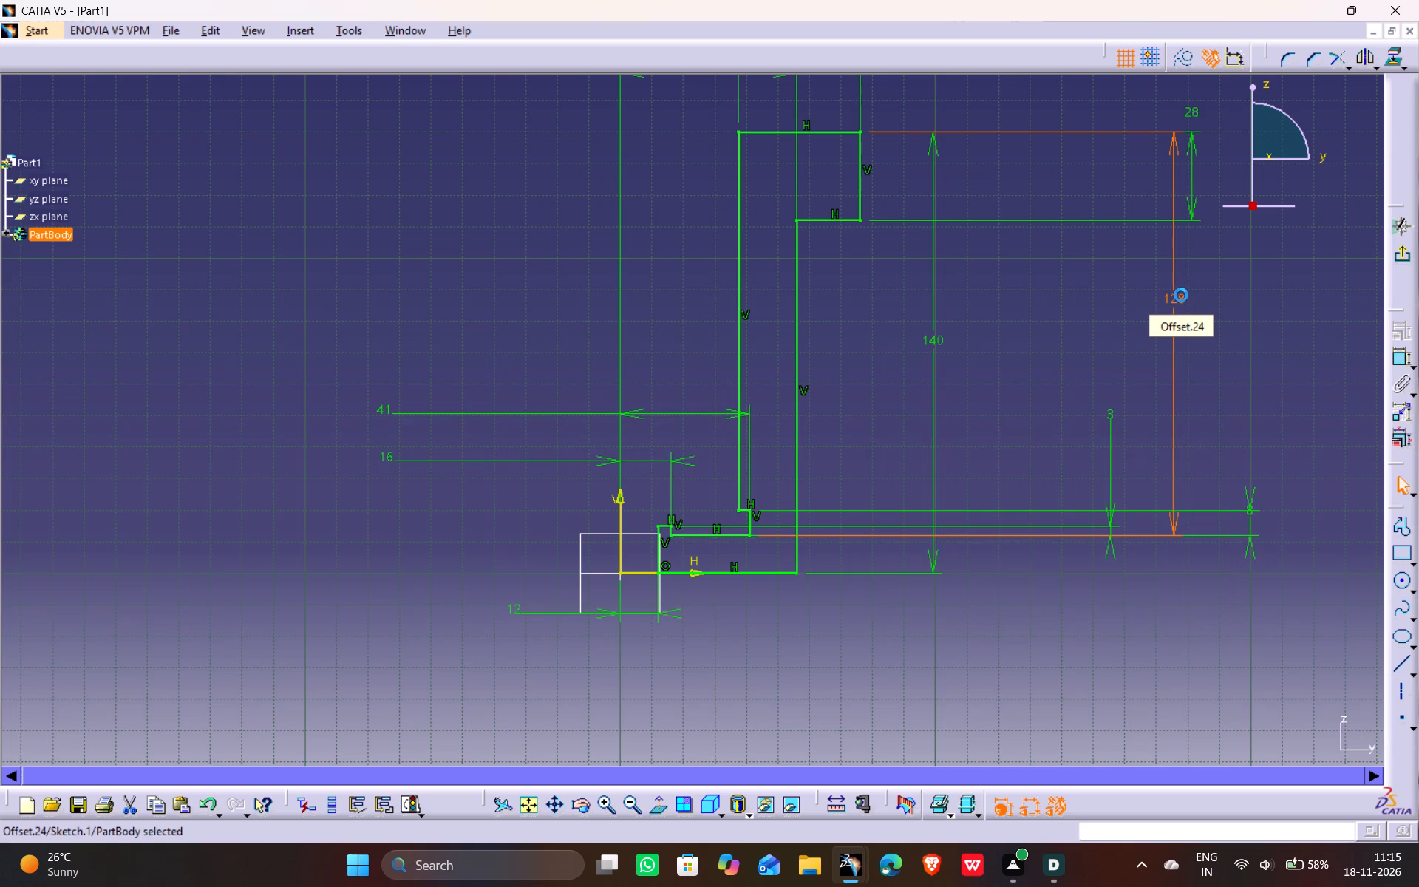
left_click(1018, 299)
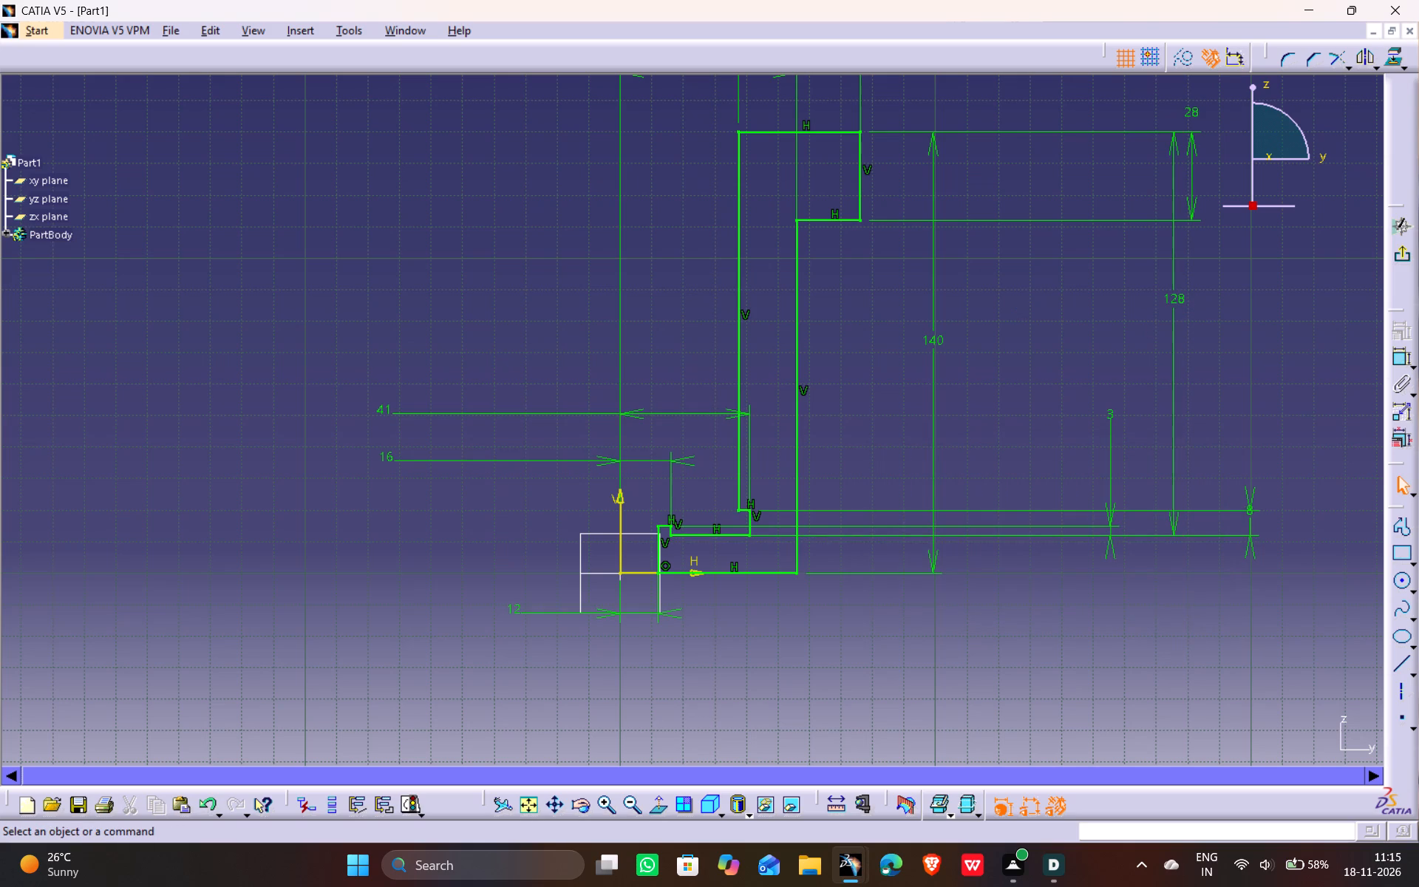
left_click(1084, 274)
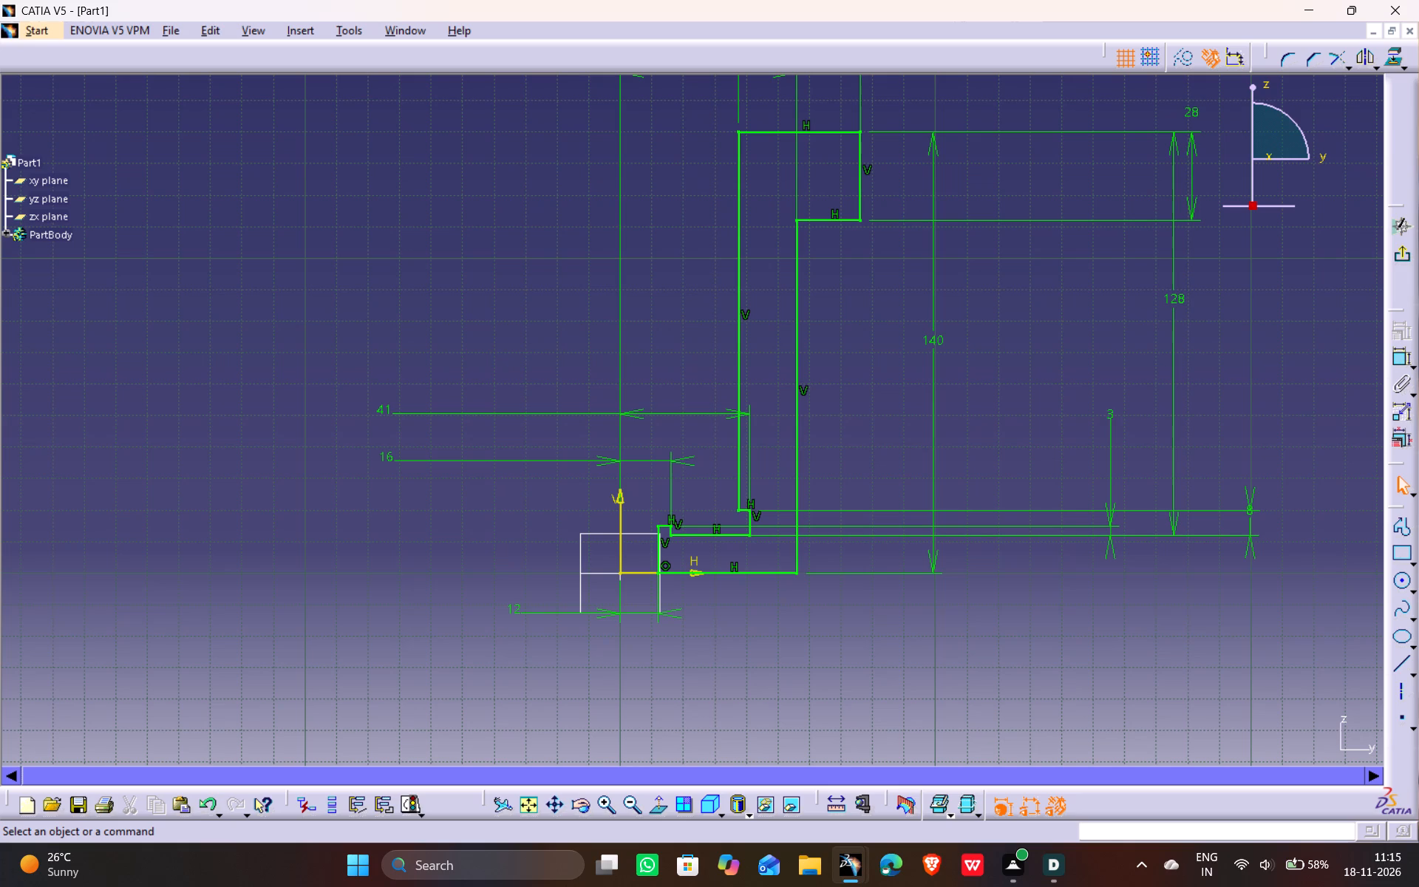
left_click(1031, 354)
left_click(1031, 298)
Exit the sketch and revolve the profile 360 degrees around the V axis as a Shaft.
left_click(1398, 251)
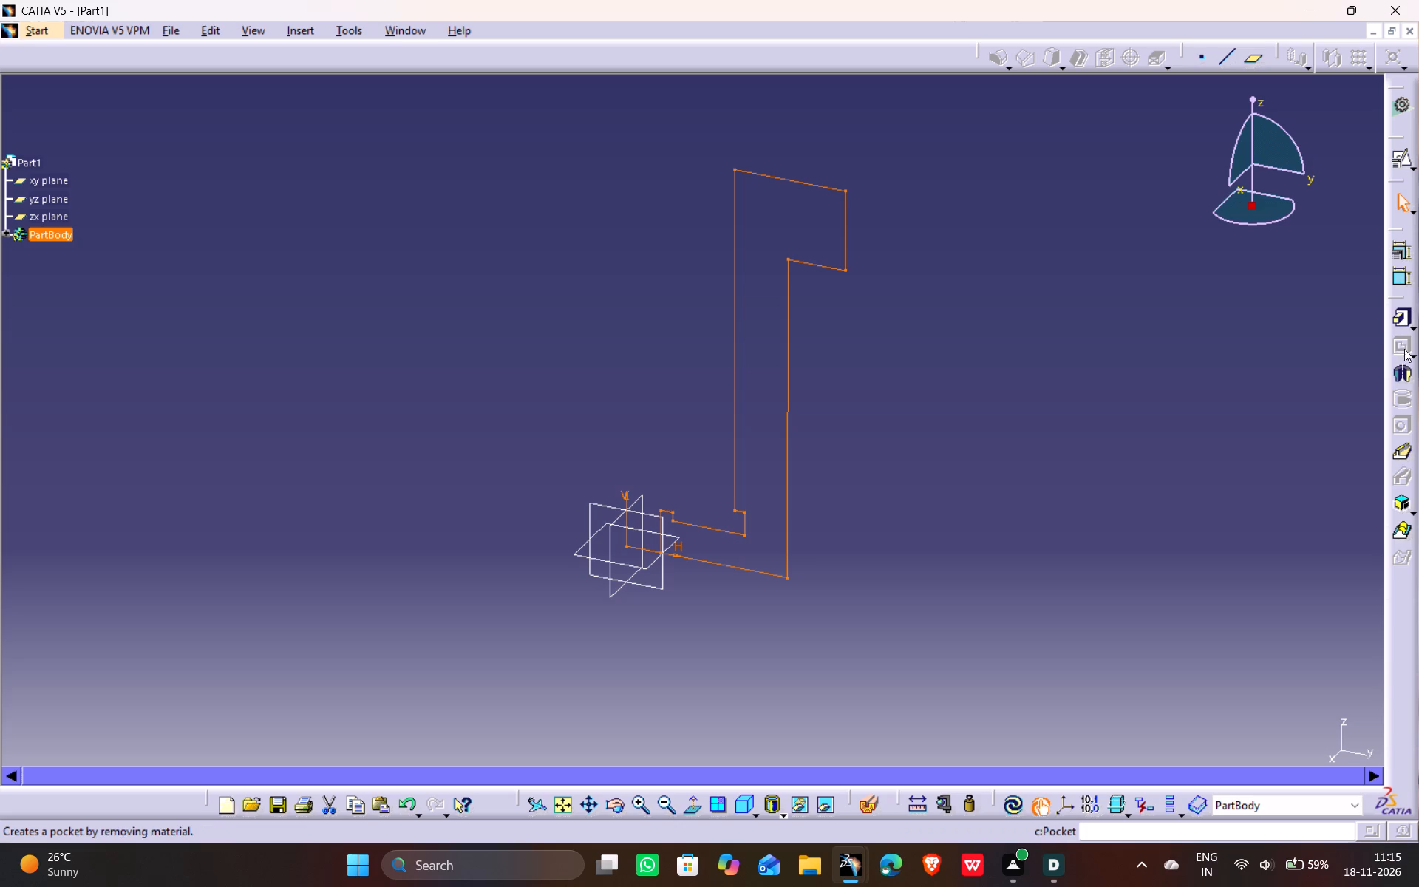
left_click(1406, 375)
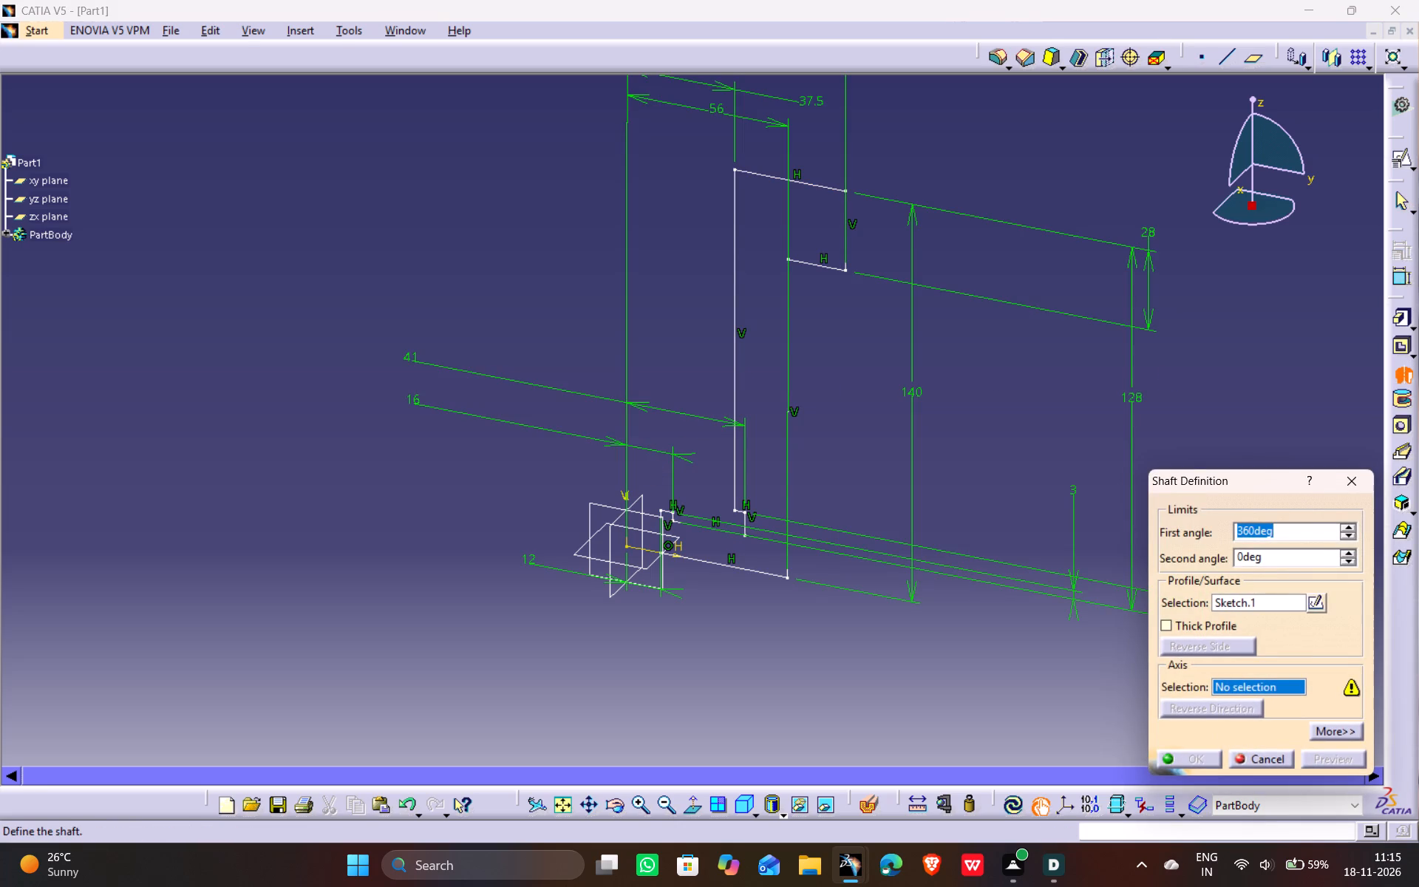
left_click(622, 499)
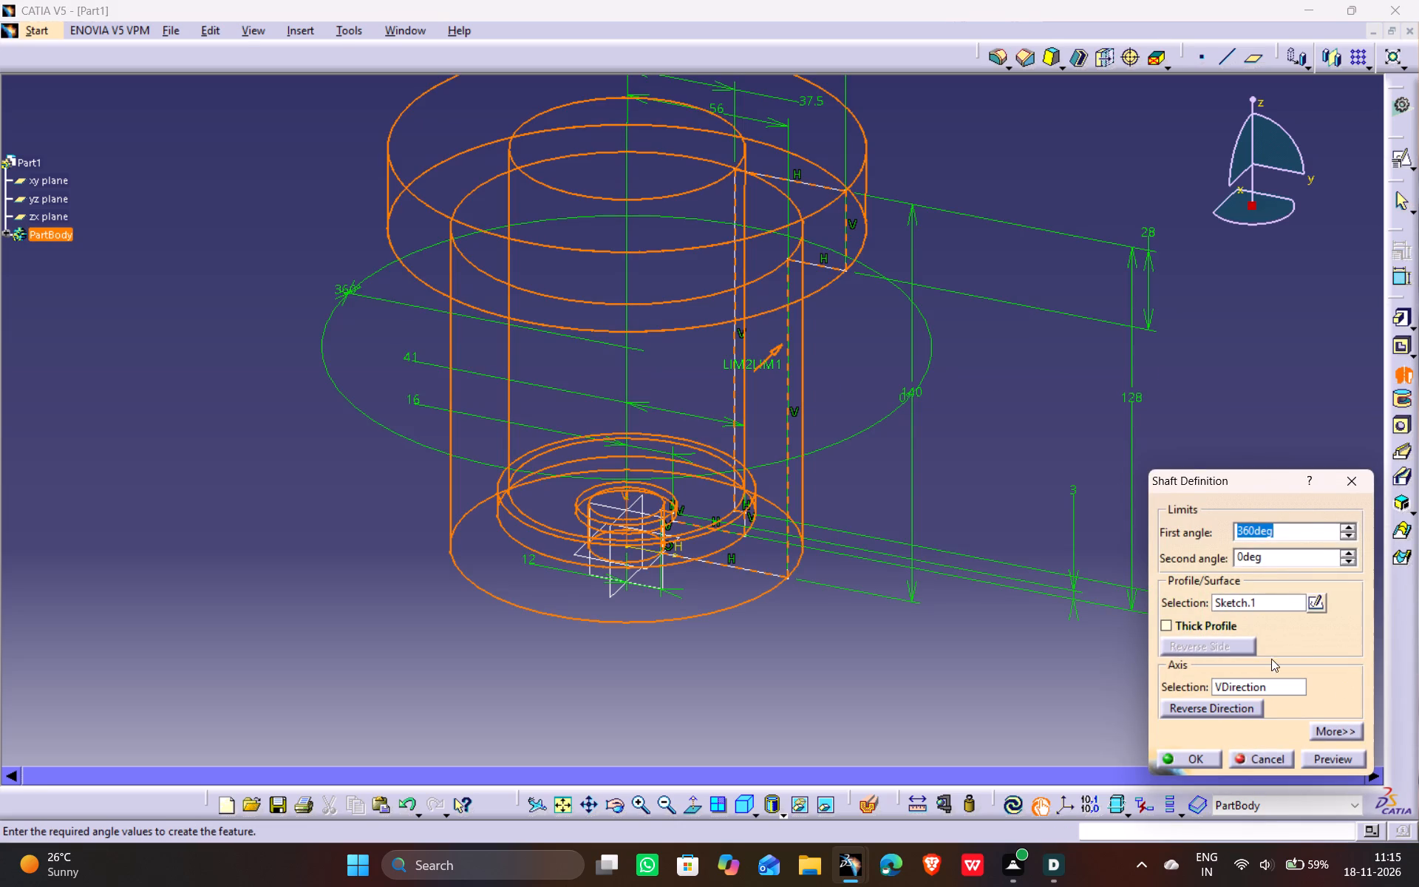
left_click(1325, 760)
left_click(1194, 762)
left_click(928, 701)
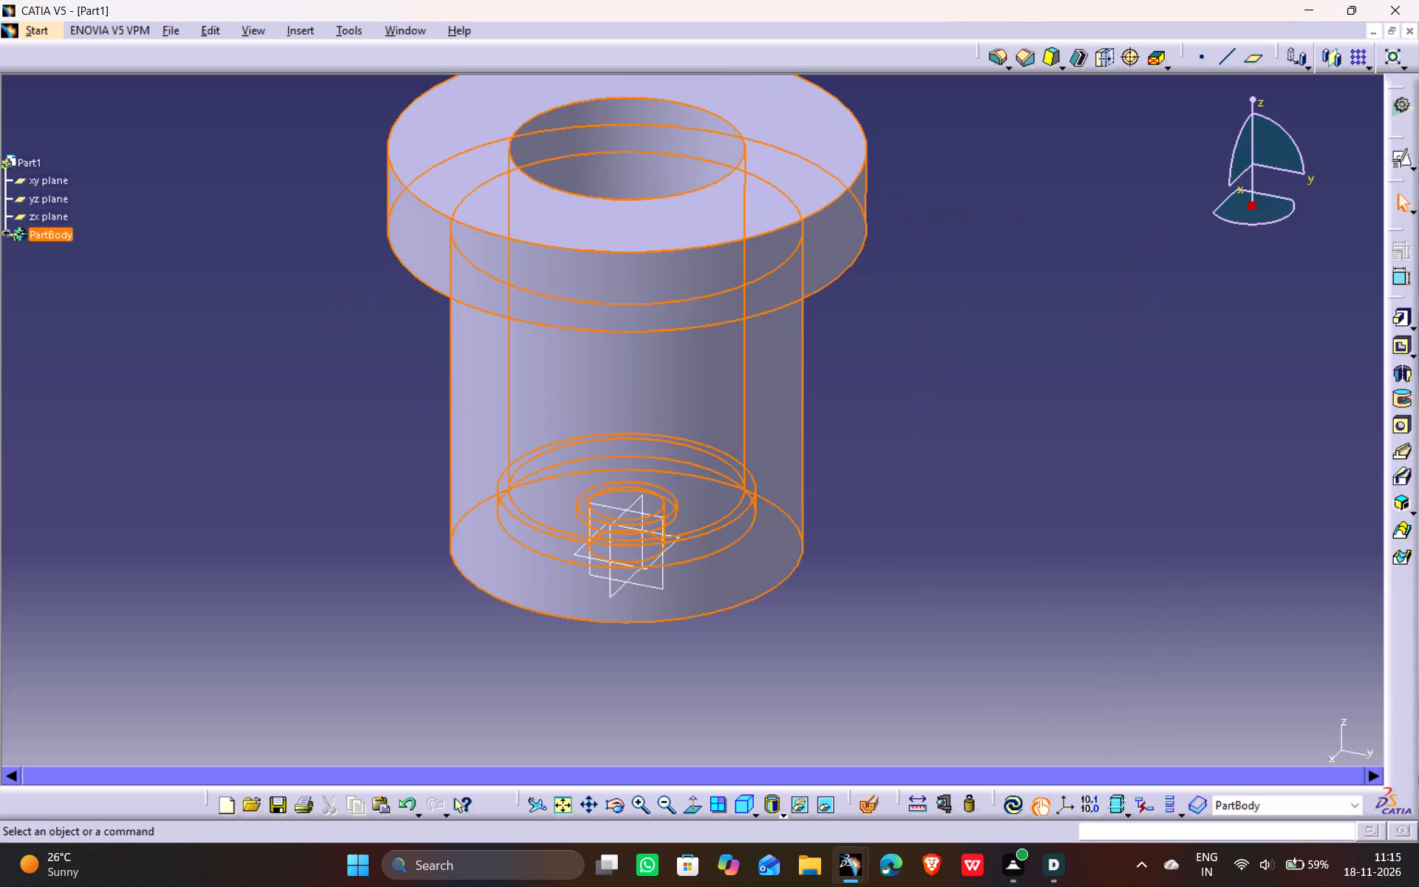
Examine the revolved part from all sides, including the top rim, the bore, the undercut and the base hole.
middle_click_drag(656, 235, 616, 611)
scroll(656, 234, "down", 3)
left_click_drag(647, 264, 616, 611)
scroll(594, 493, "down", 1)
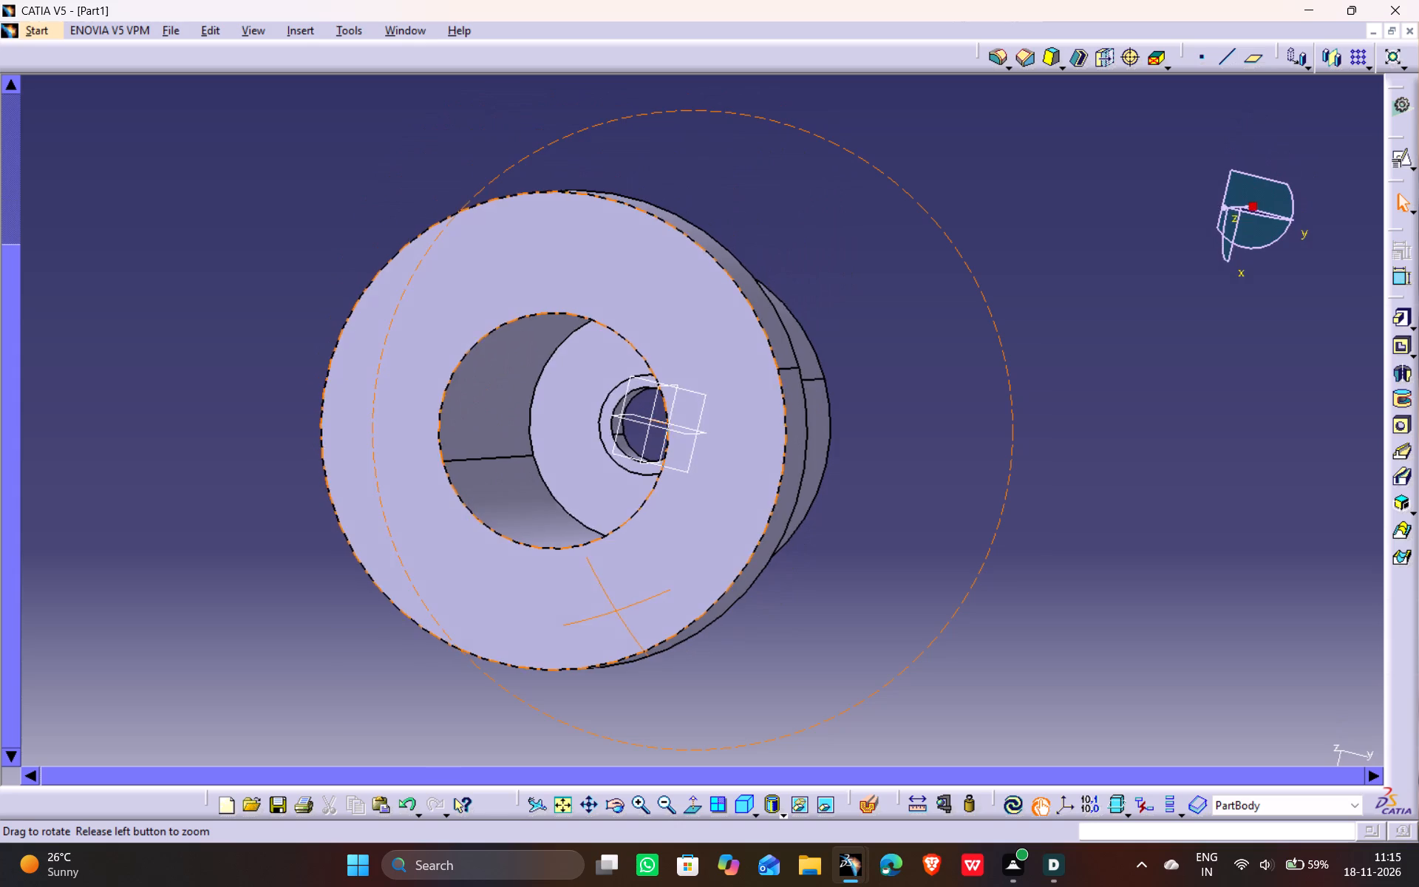
left_click_drag(616, 611, 661, 149)
middle_click_drag(616, 611, 661, 149)
scroll(661, 144, "up", 1)
middle_click_drag(590, 740, 588, 729)
scroll(590, 740, "down", 2)
left_click_drag(590, 740, 588, 729)
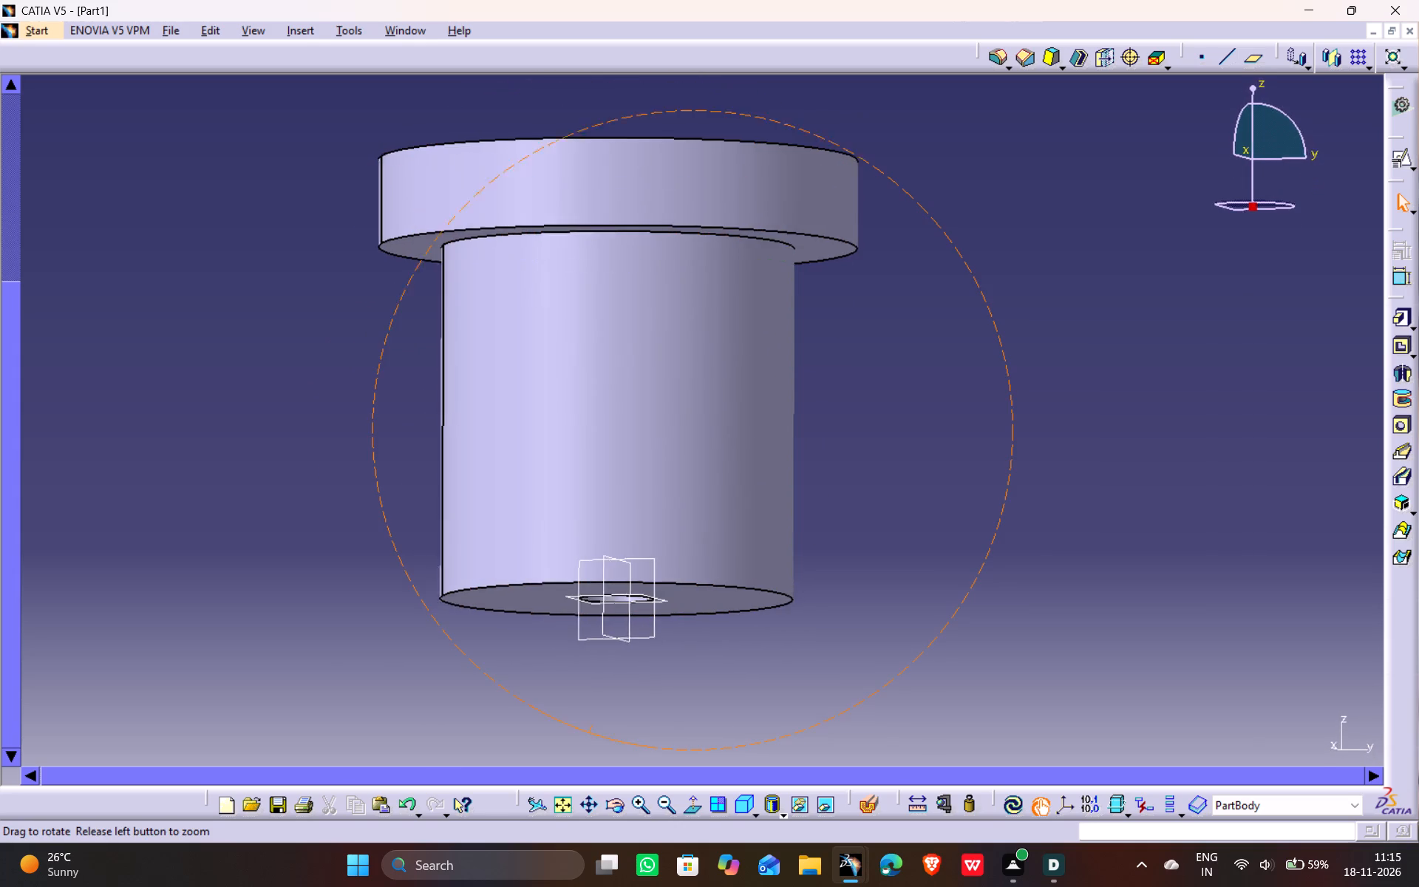
left_click_drag(588, 729, 550, 699)
middle_click_drag(588, 729, 549, 699)
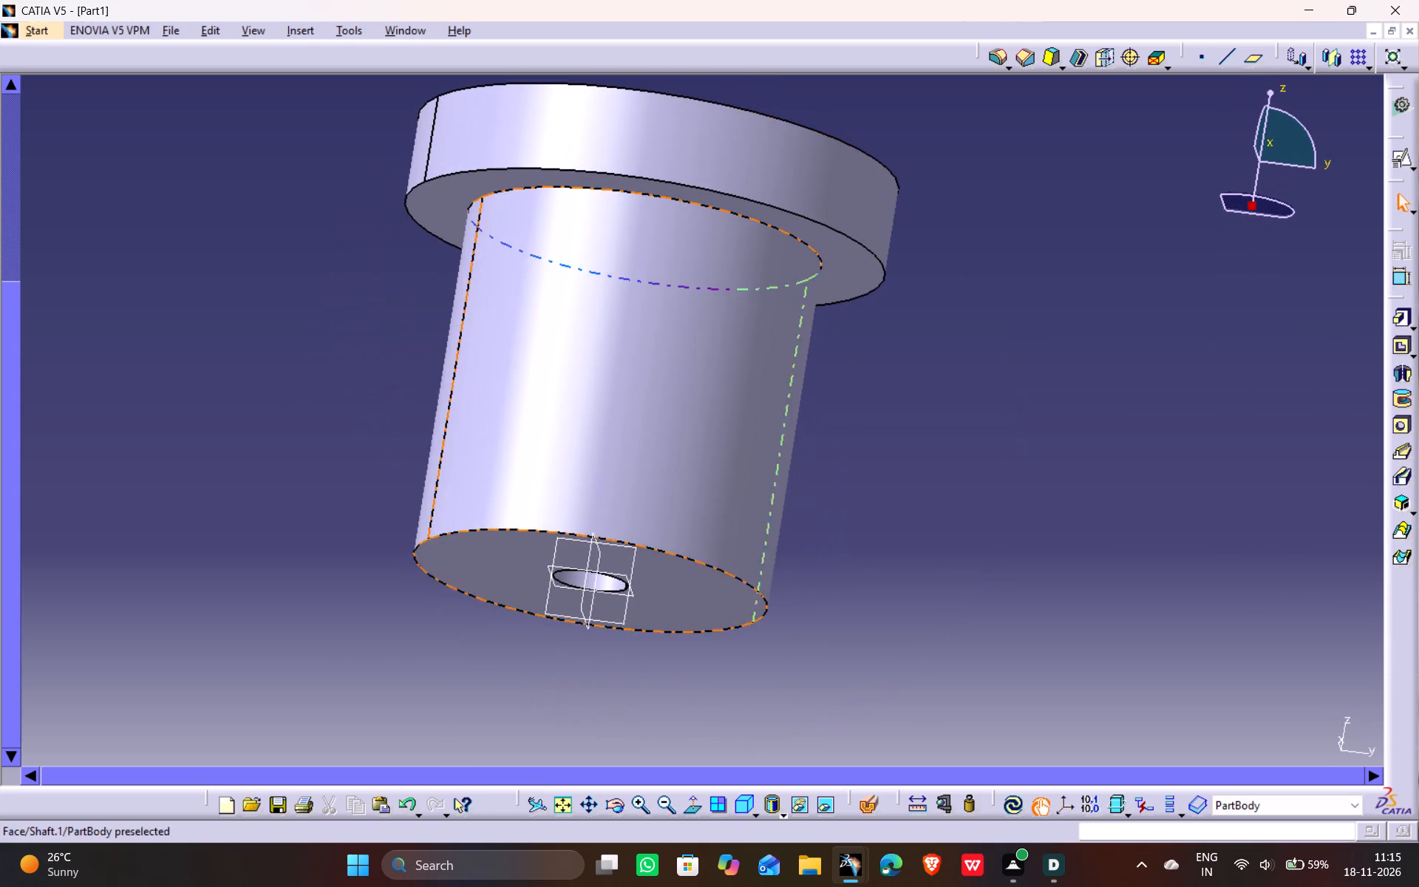
scroll(719, 205, "down", 4)
middle_click_drag(719, 205, 759, 693)
left_click_drag(719, 204, 759, 693)
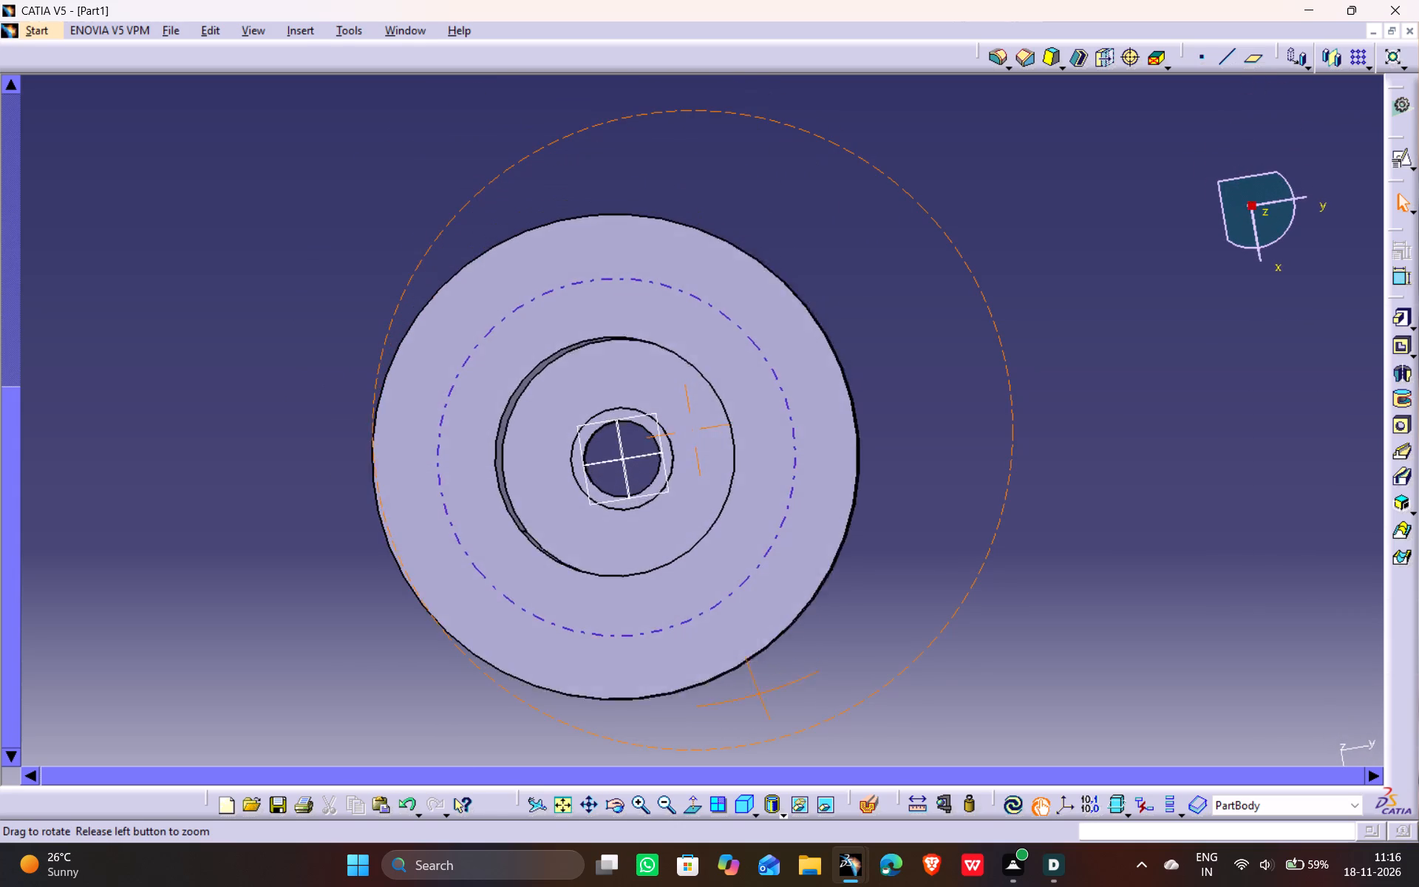
middle_click_drag(759, 693, 574, 432)
left_click_drag(759, 693, 574, 432)
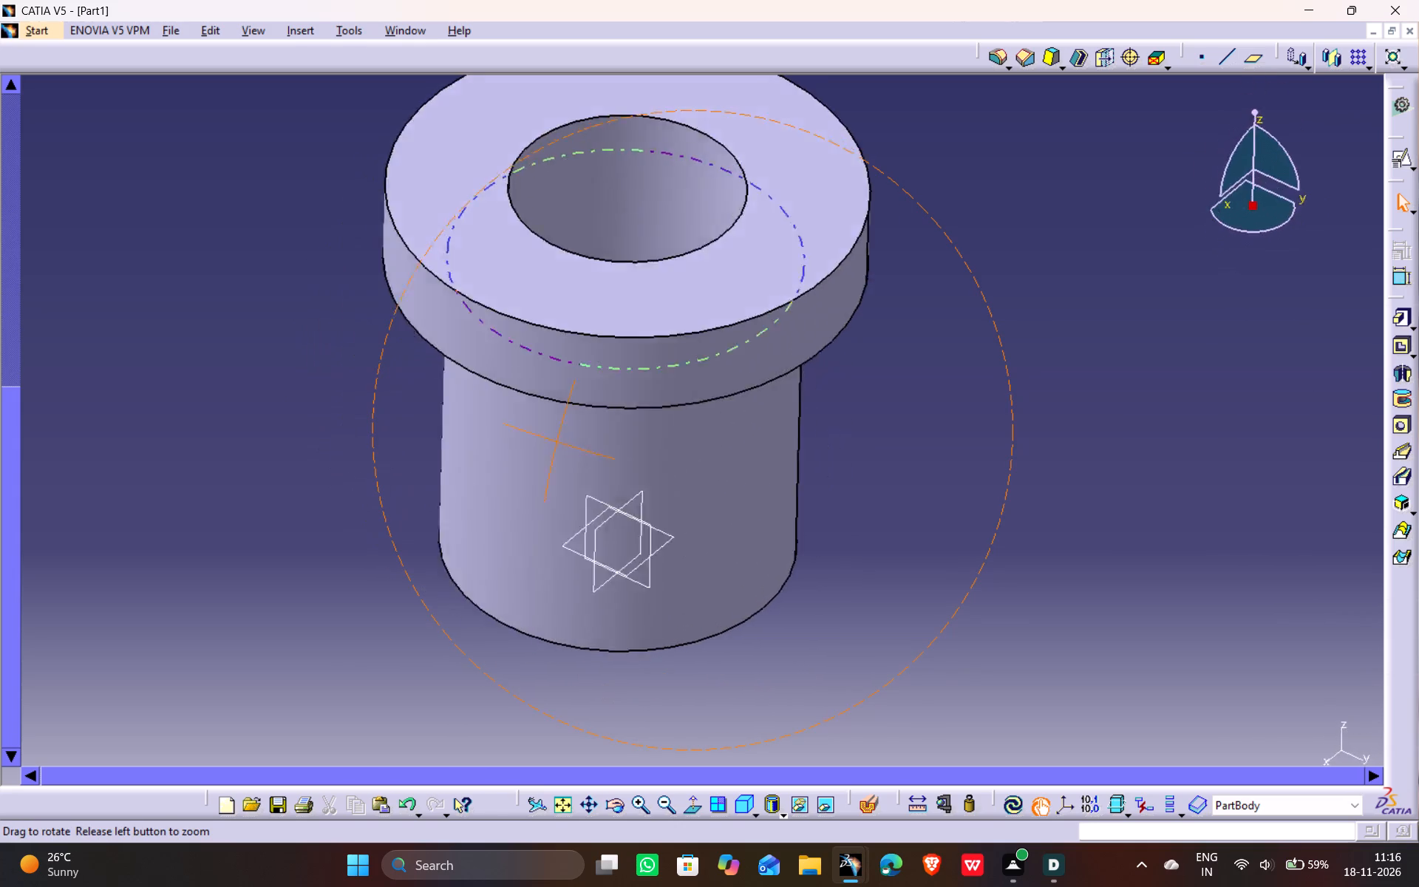
left_click_drag(574, 432, 572, 317)
middle_click_drag(574, 432, 572, 317)
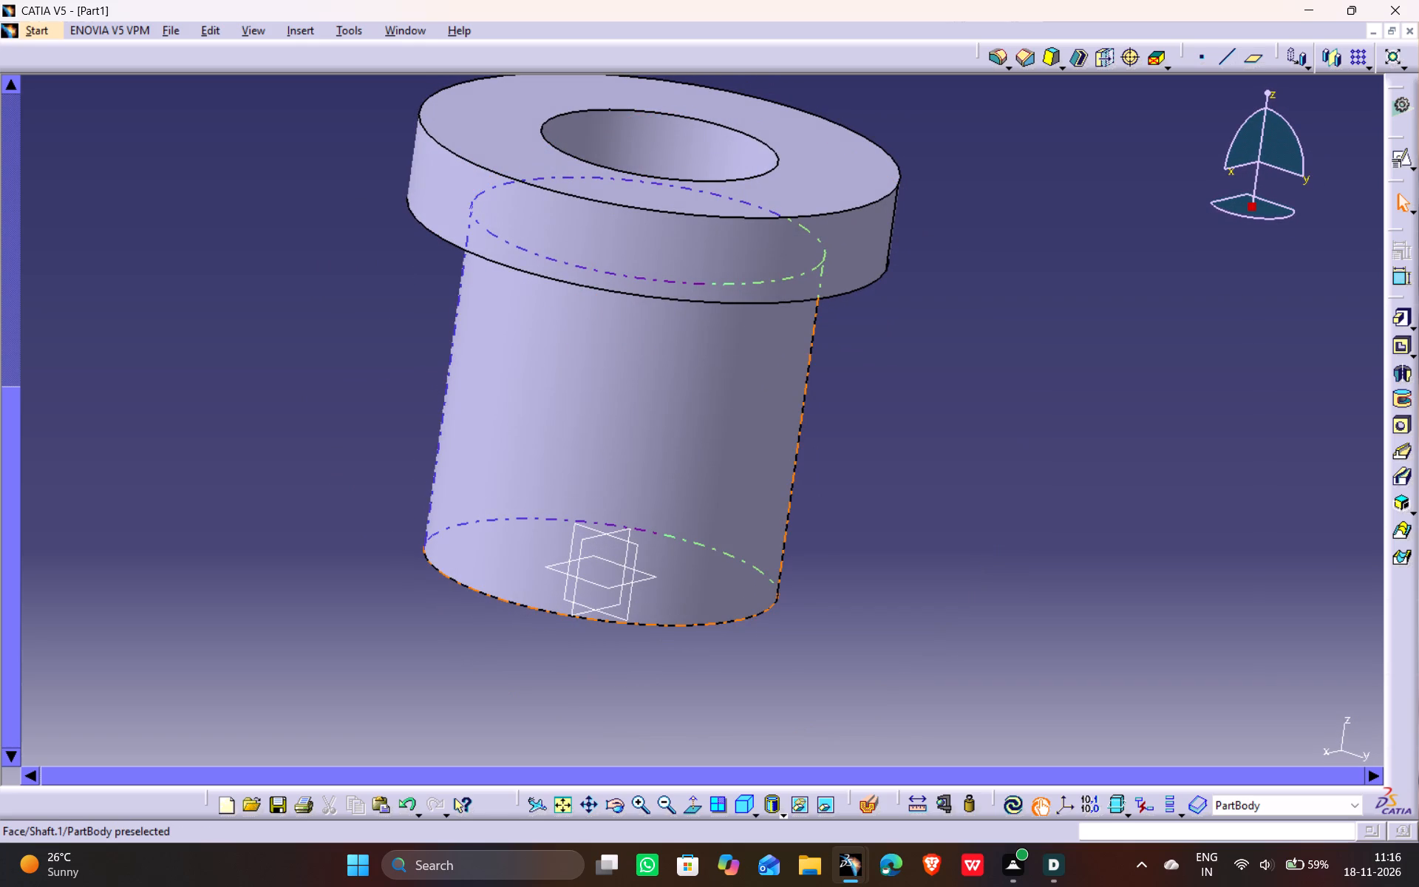
middle_click_drag(660, 146, 509, 667)
scroll(660, 146, "down", 3)
left_click_drag(659, 146, 509, 667)
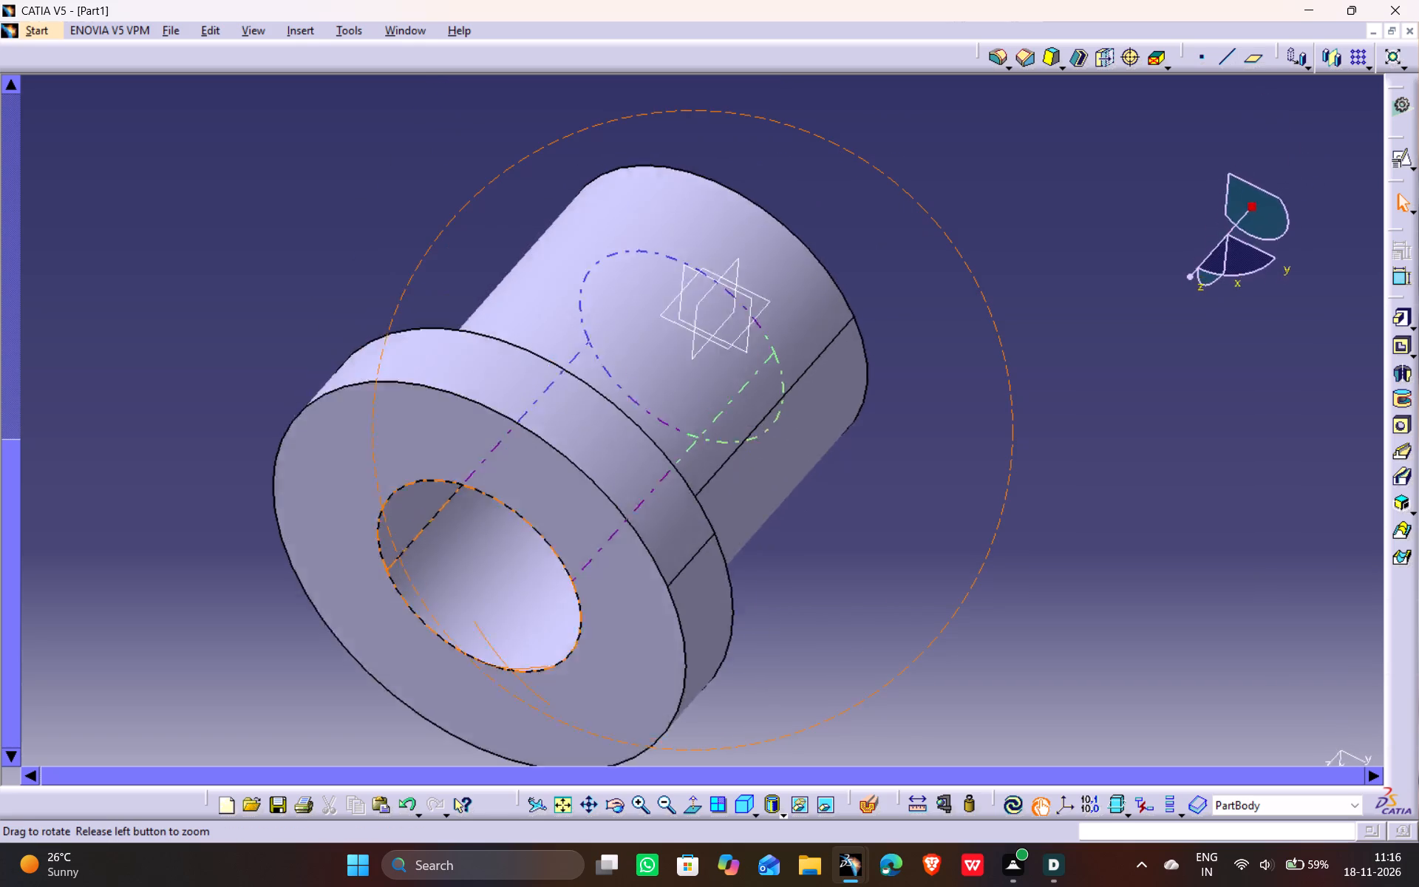
left_click_drag(509, 667, 589, 531)
middle_click_drag(509, 667, 590, 530)
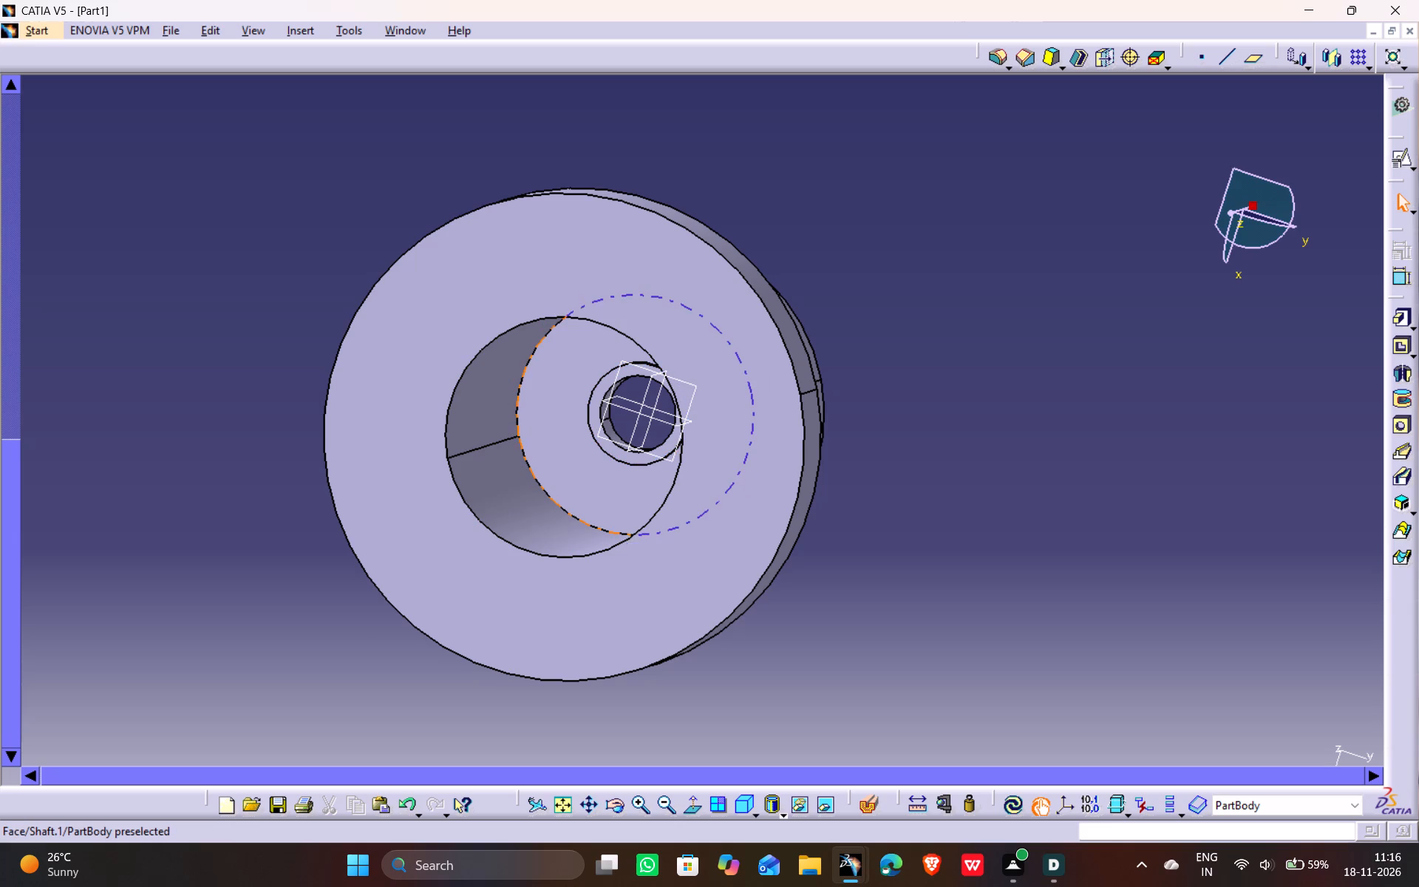
middle_click_drag(573, 492, 557, 515)
scroll(573, 492, "down", 2)
left_click_drag(573, 492, 557, 515)
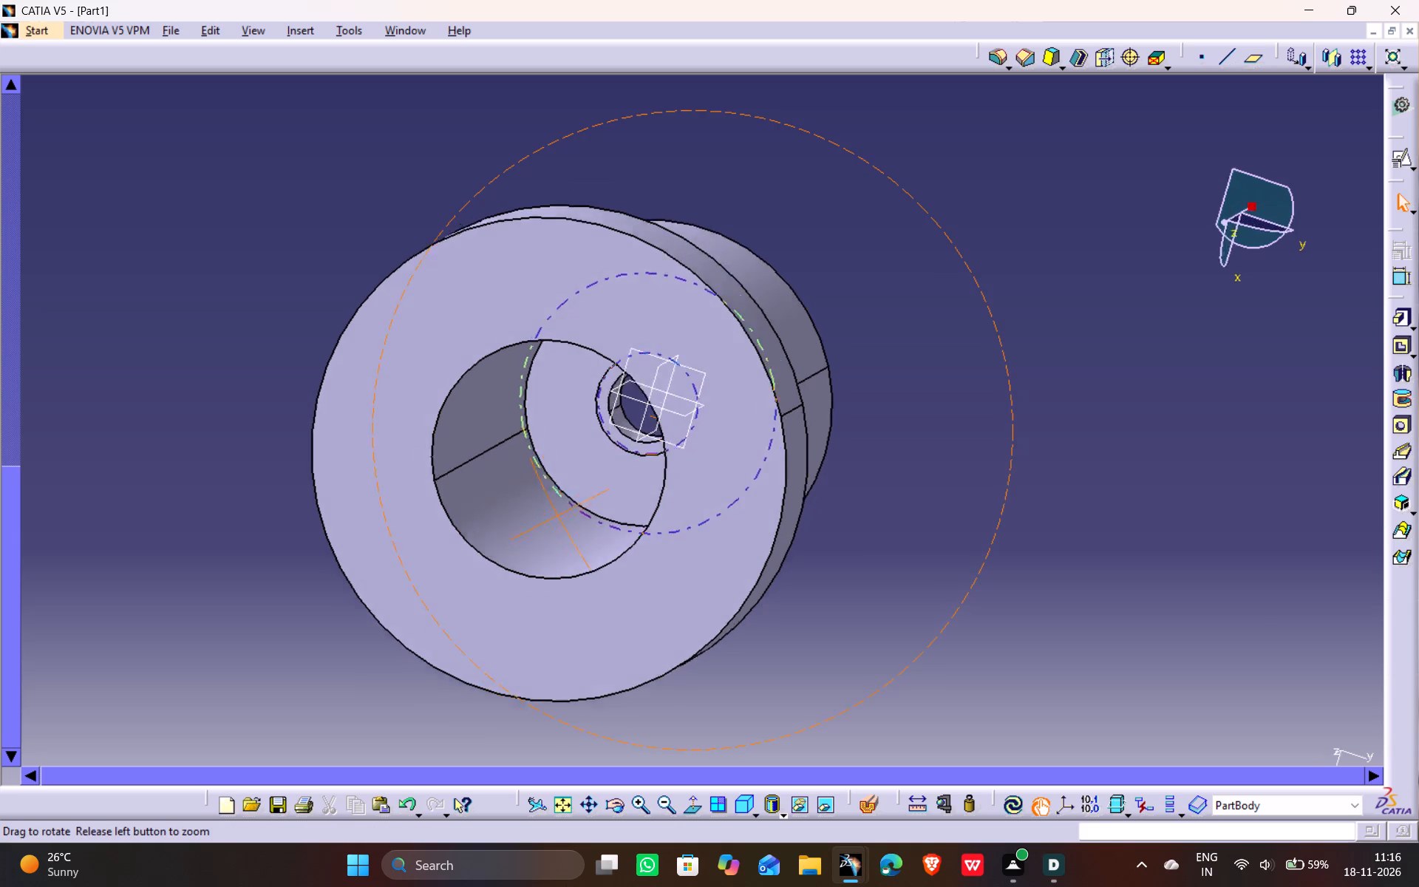
left_click_drag(557, 515, 525, 570)
middle_click_drag(557, 515, 525, 570)
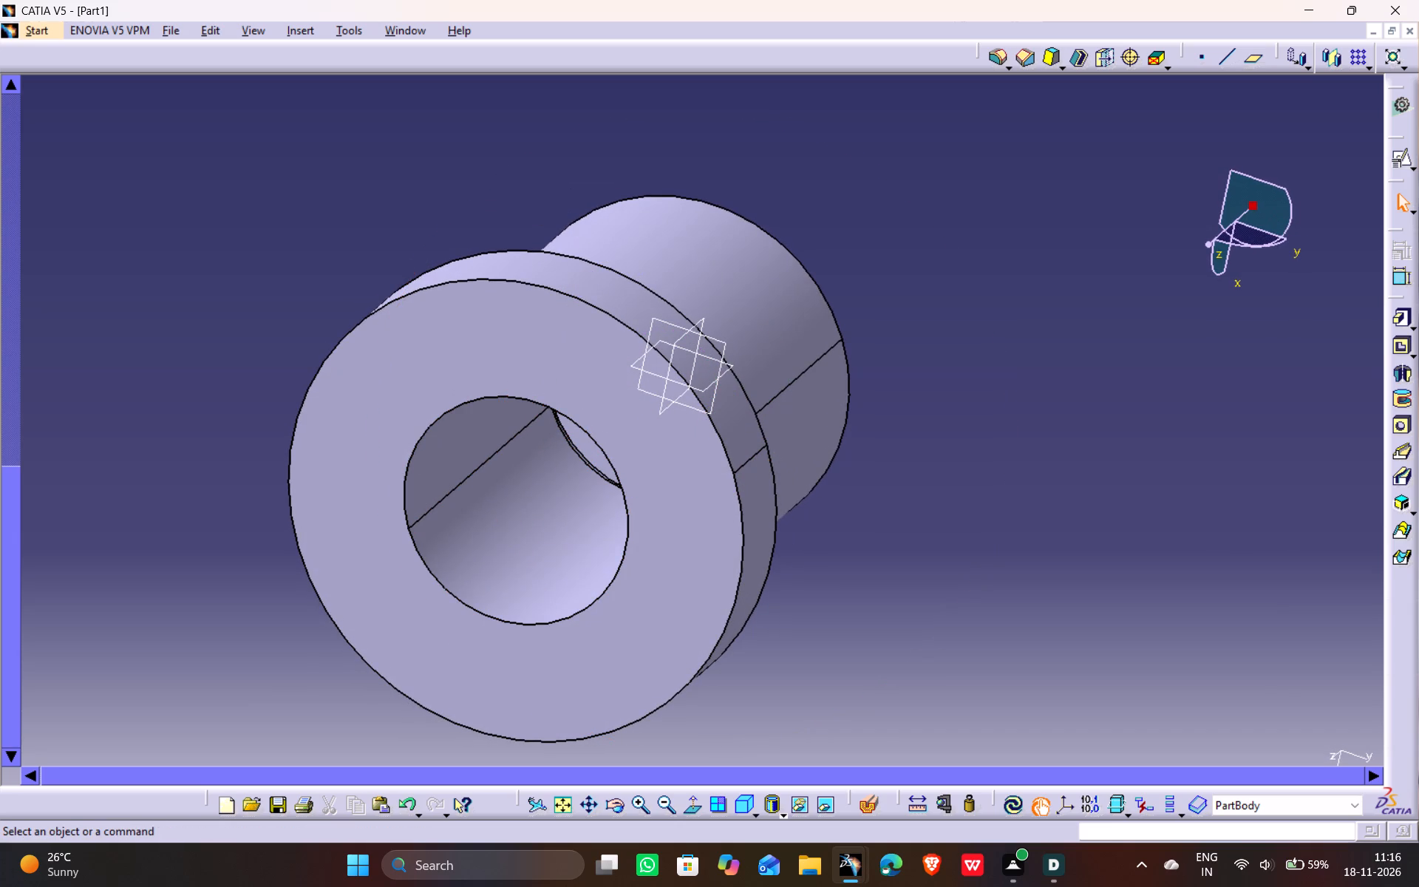
scroll(550, 702, "up", 1, "ctrl")
middle_click_drag(550, 701, 547, 497, "ctrl")
middle_click_drag(350, 551, 503, 402)
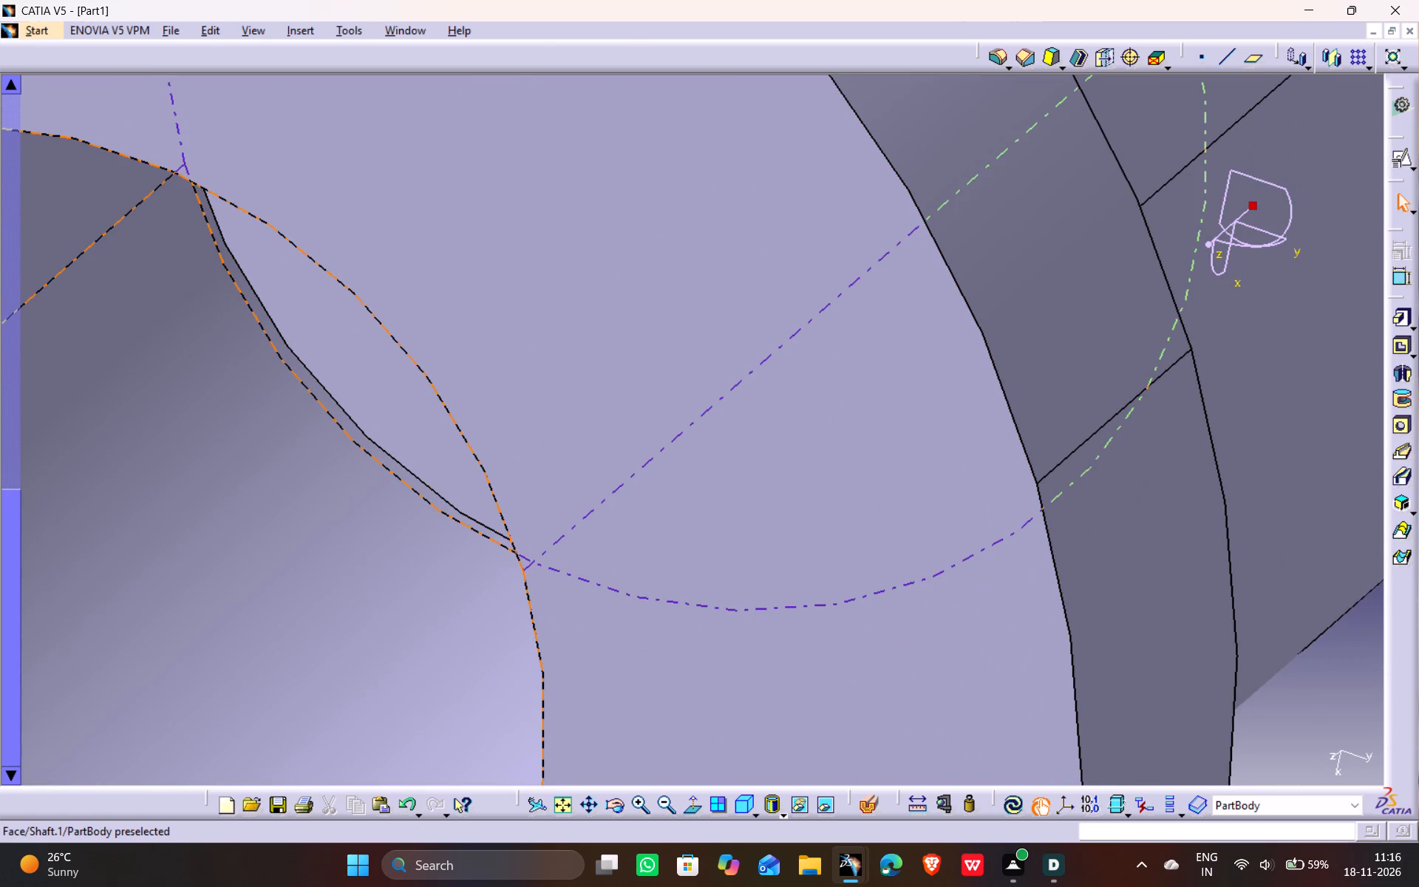
middle_click_drag(388, 403, 383, 568, "ctrl")
middle_click_drag(378, 616, 657, 45)
scroll(378, 616, "down", 2)
left_click_drag(378, 615, 657, 45)
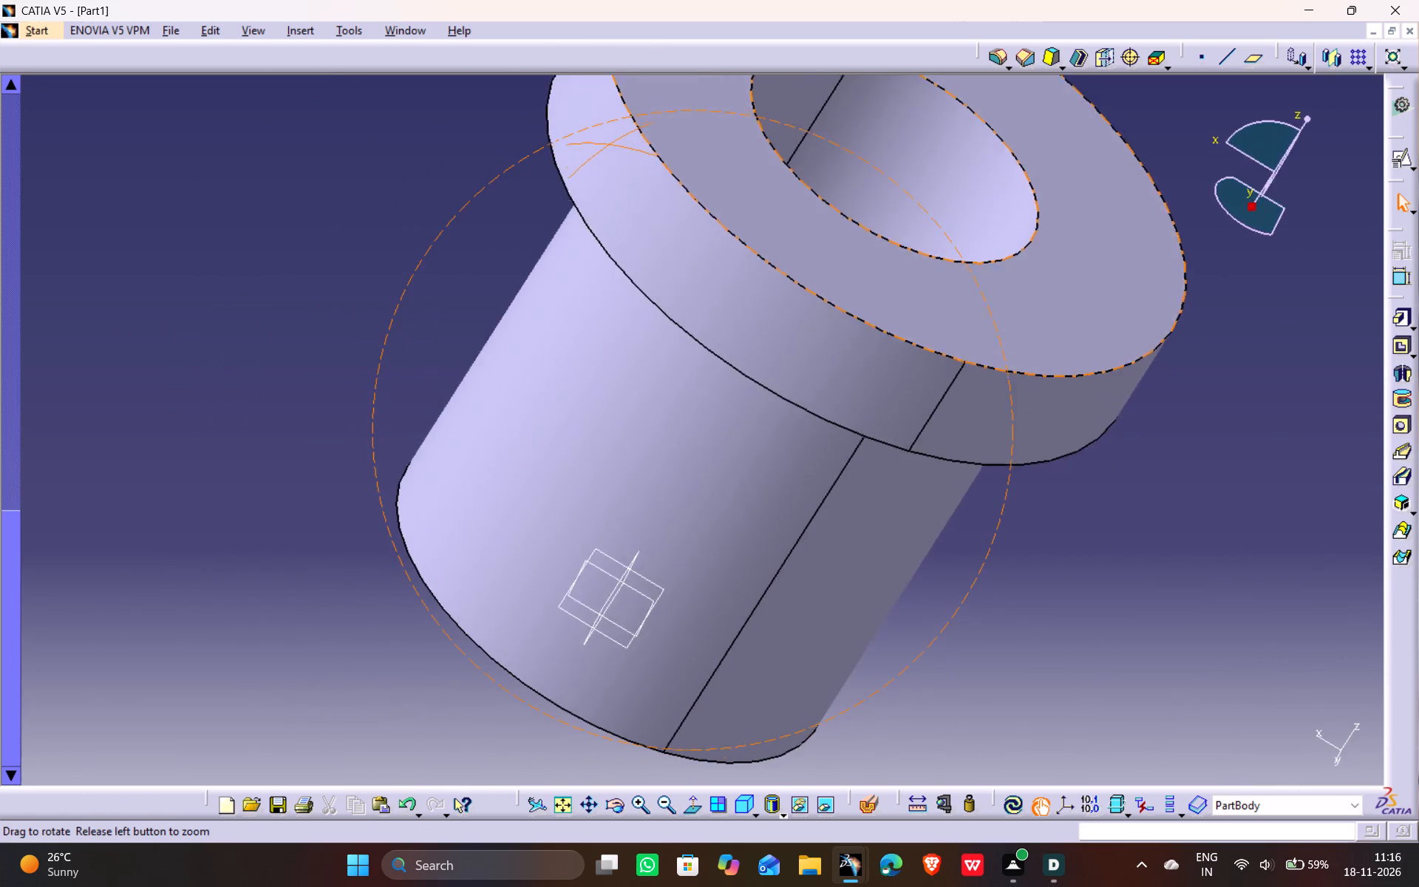
left_click_drag(657, 45, 647, 60)
middle_click_drag(657, 45, 646, 60)
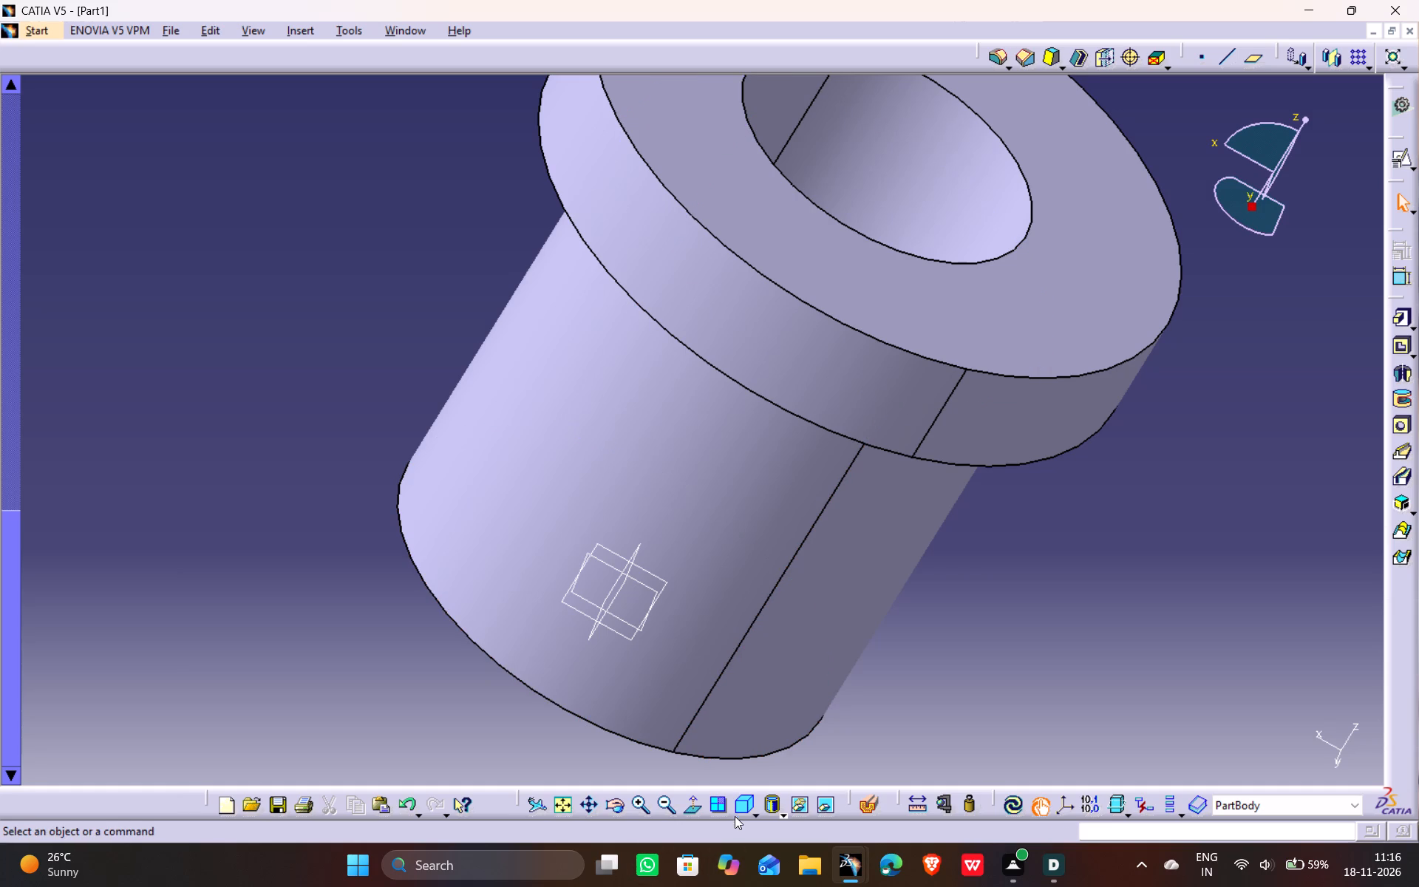
Section the part dynamically along the yz plane from an isometric view and examine the undercut and raised lip in cross-section.
left_click(739, 809)
left_click(868, 804)
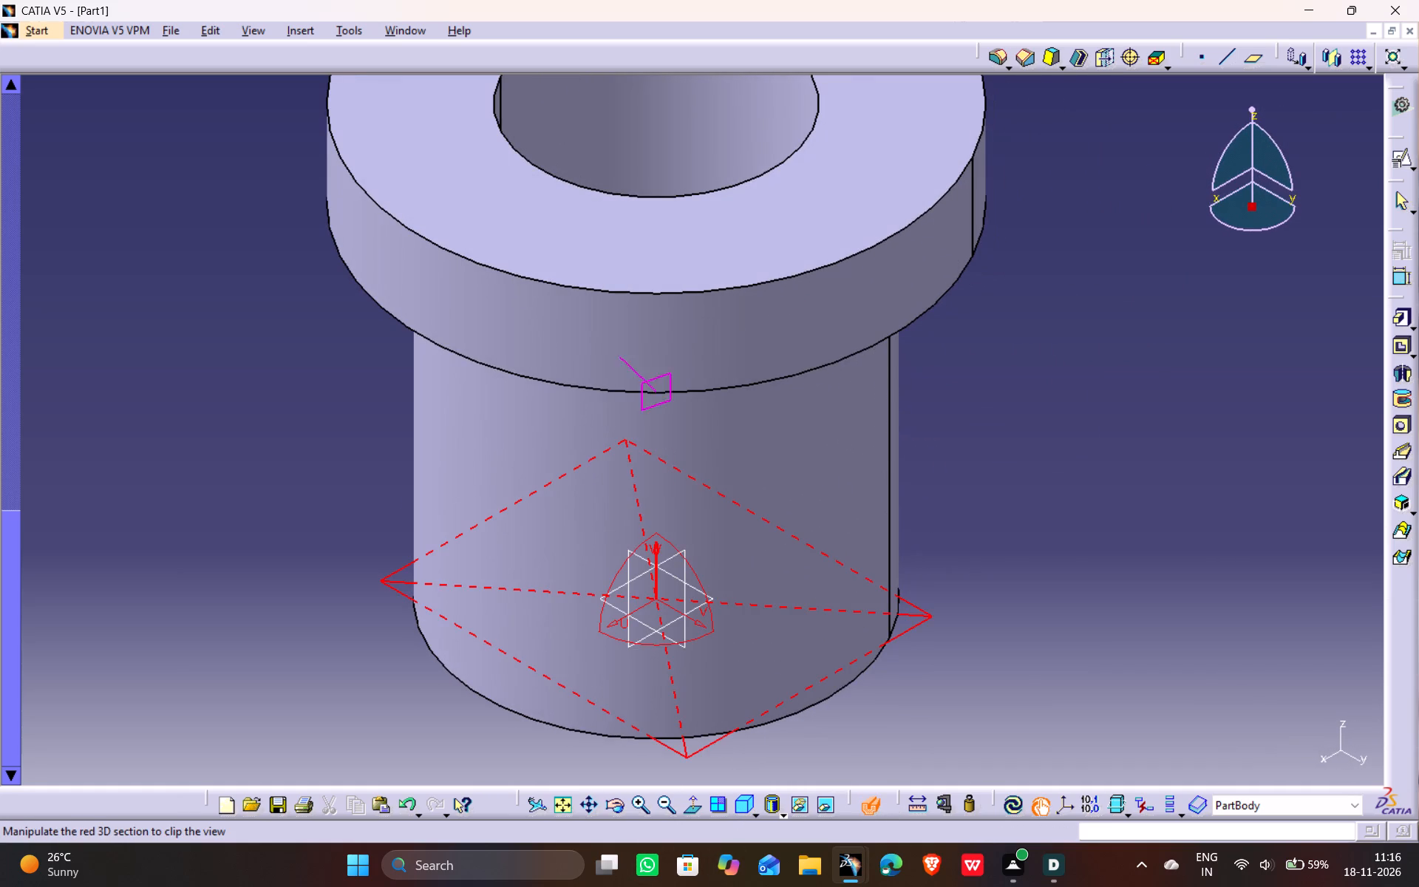
left_click(670, 574)
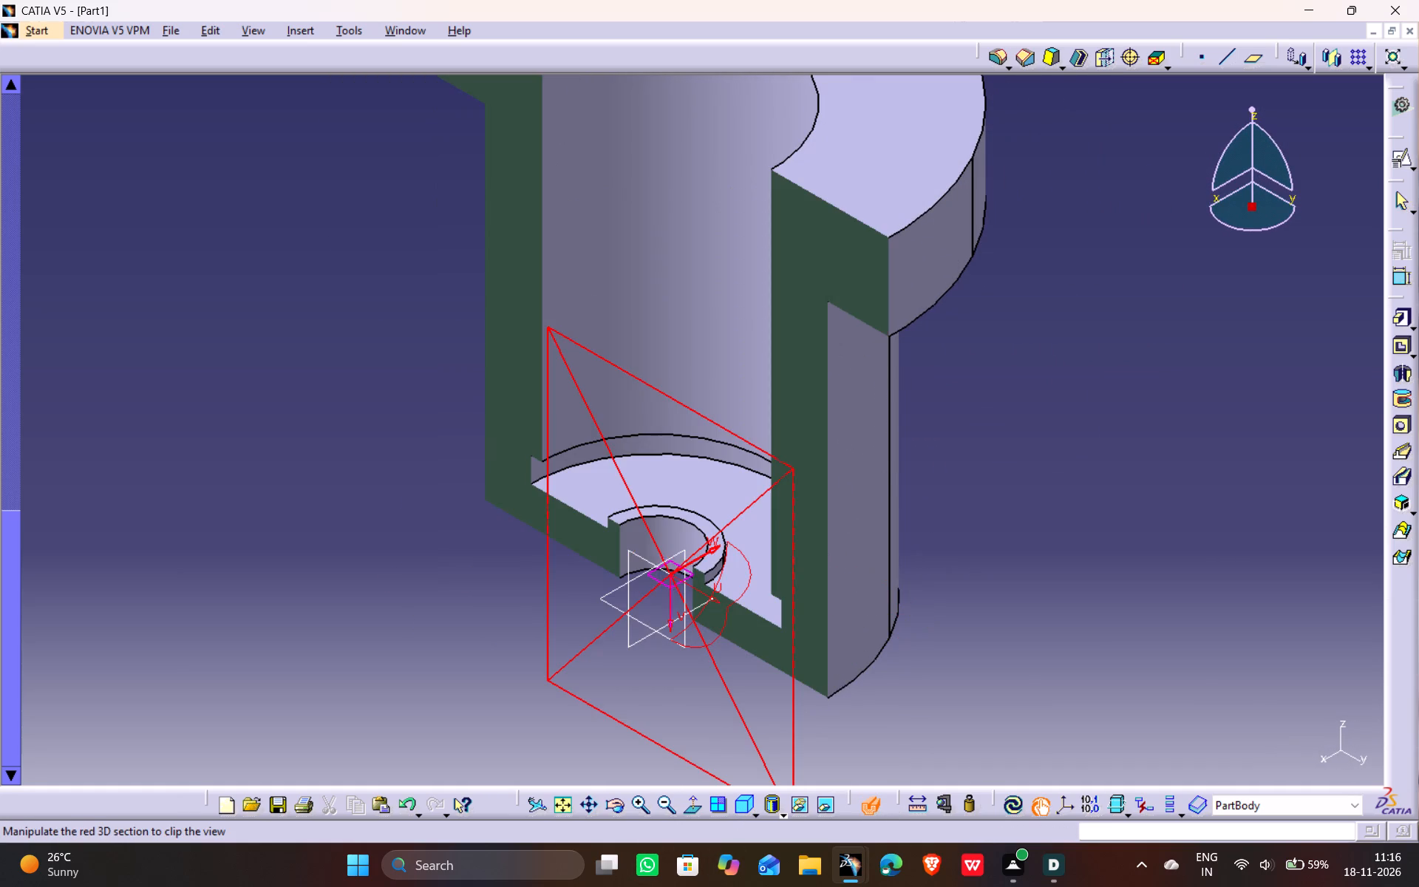
middle_click_drag(529, 639, 585, 513)
scroll(529, 639, "down", 2)
left_click_drag(529, 639, 585, 513)
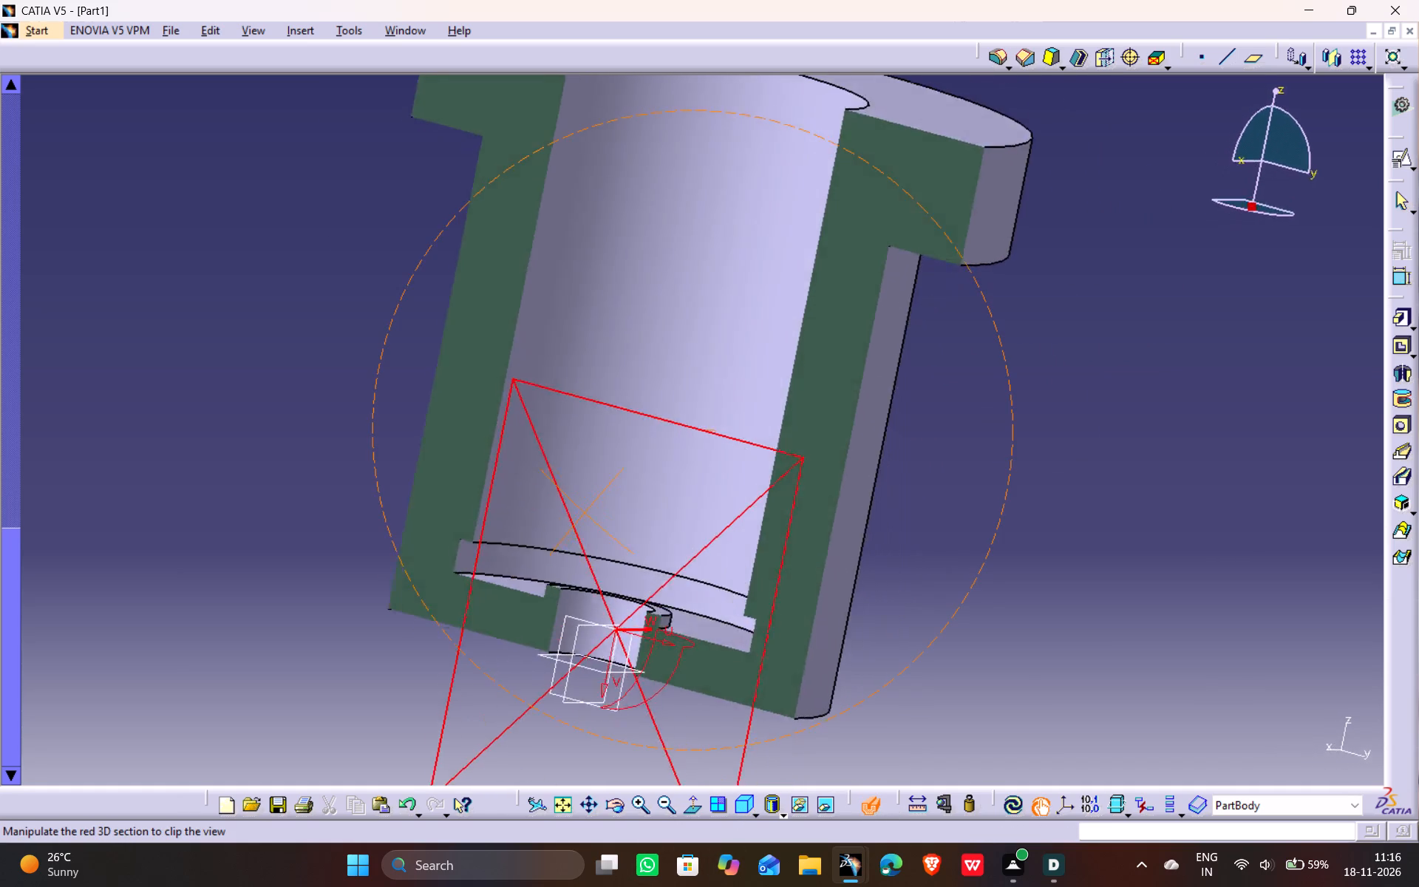
left_click_drag(585, 513, 826, 541)
middle_click_drag(585, 513, 814, 533)
scroll(682, 384, "down", 2)
middle_click_drag(679, 382, 645, 356)
left_click_drag(678, 382, 645, 356)
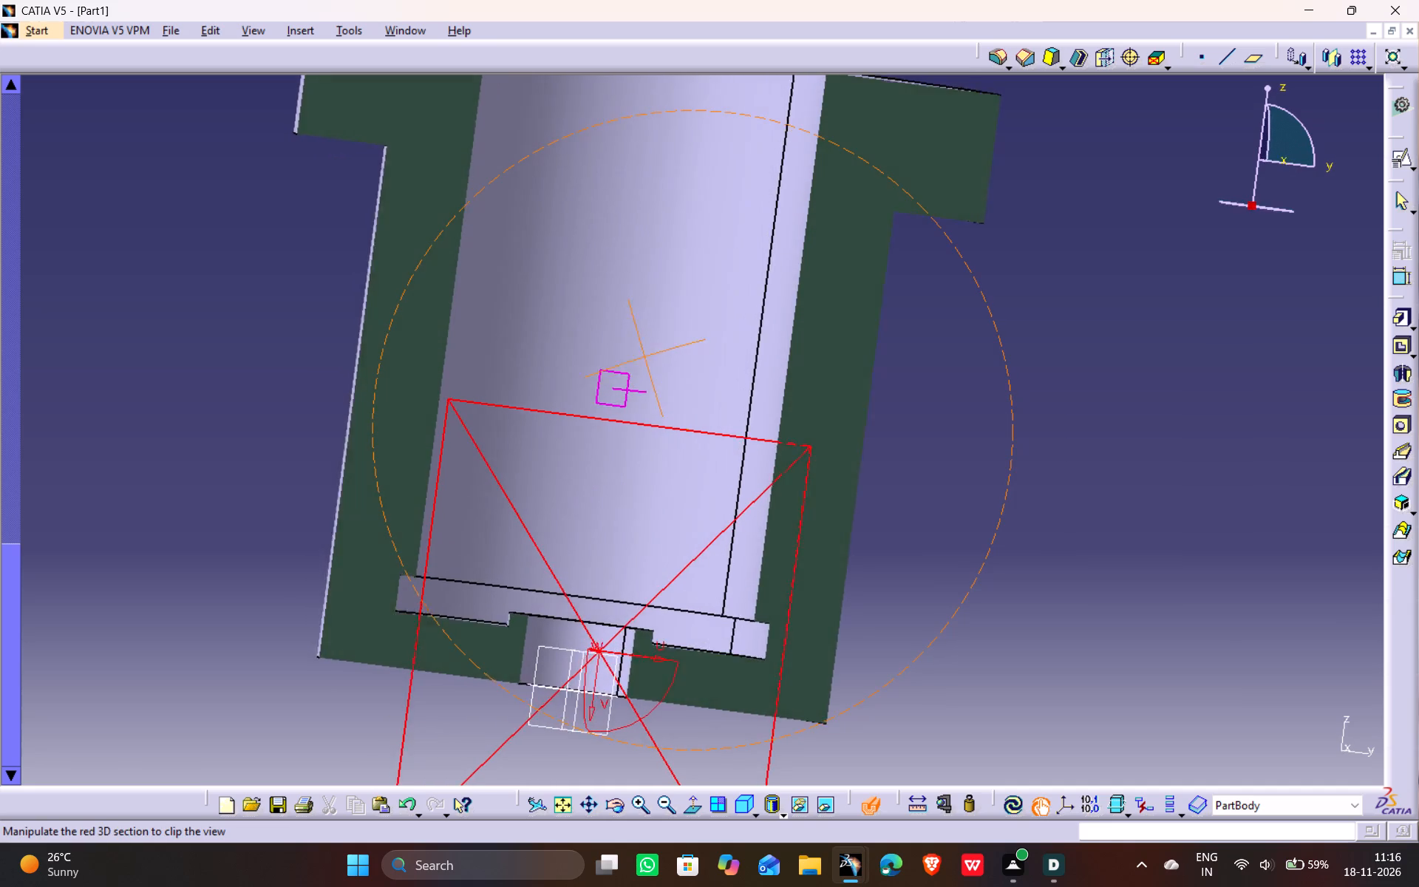
left_click_drag(645, 356, 618, 356)
middle_click_drag(645, 356, 618, 356)
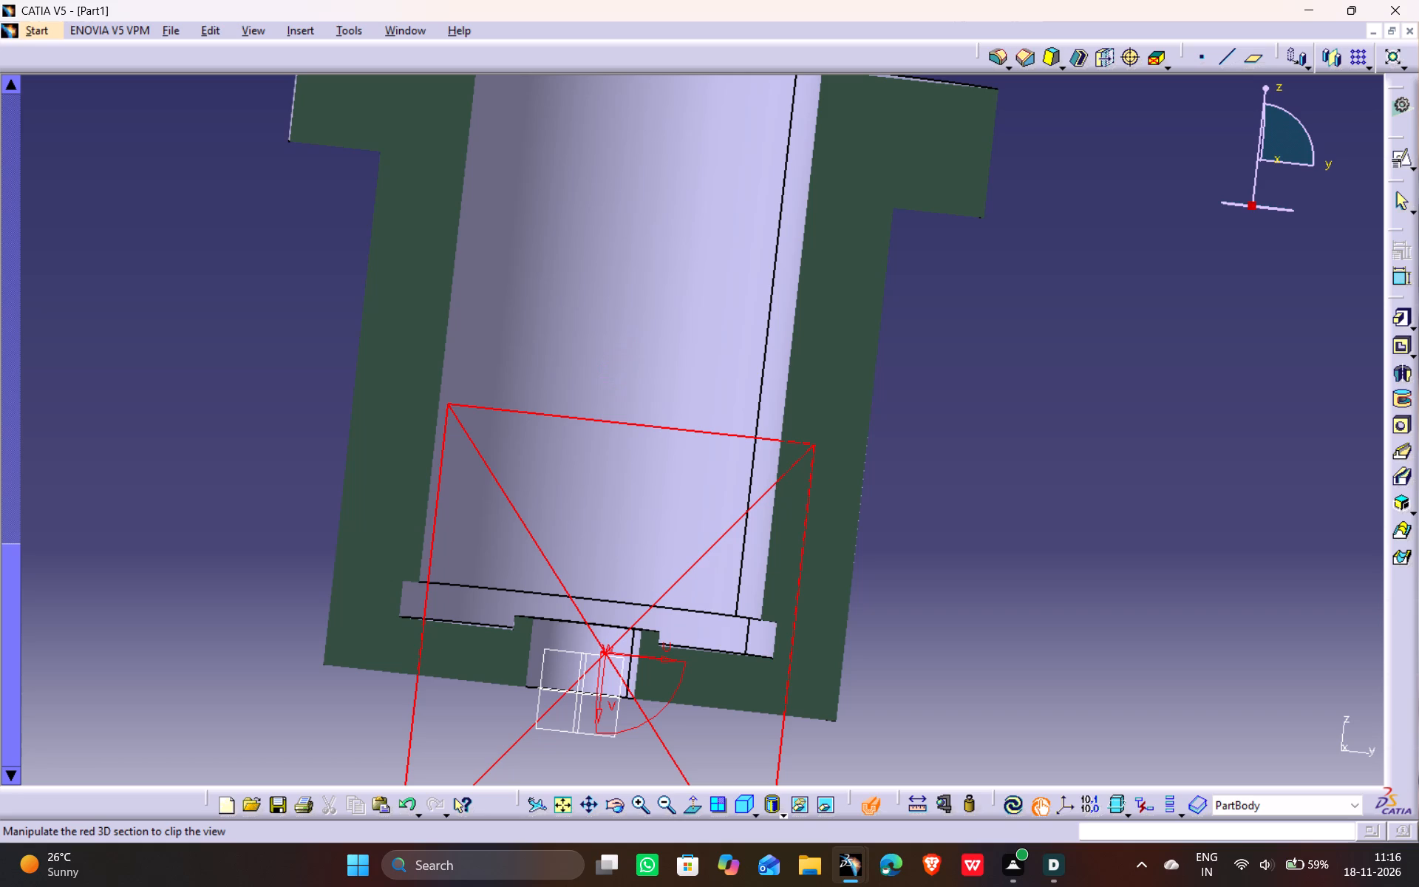
Close the sectioning and show the whole part in an isometric view fitted to the window.
key("Escape")
key("Escape")
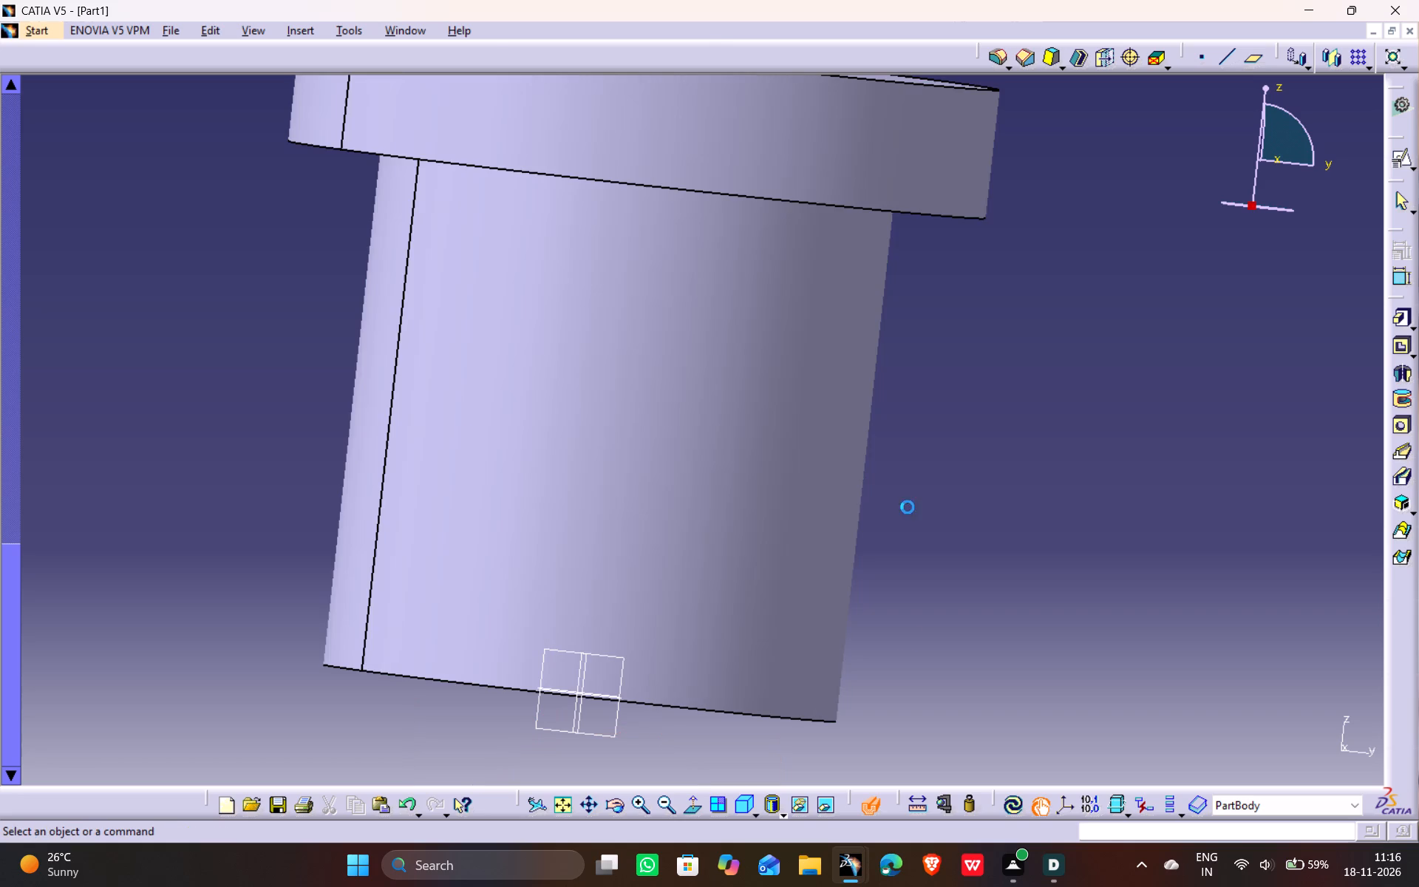
left_click(1015, 801)
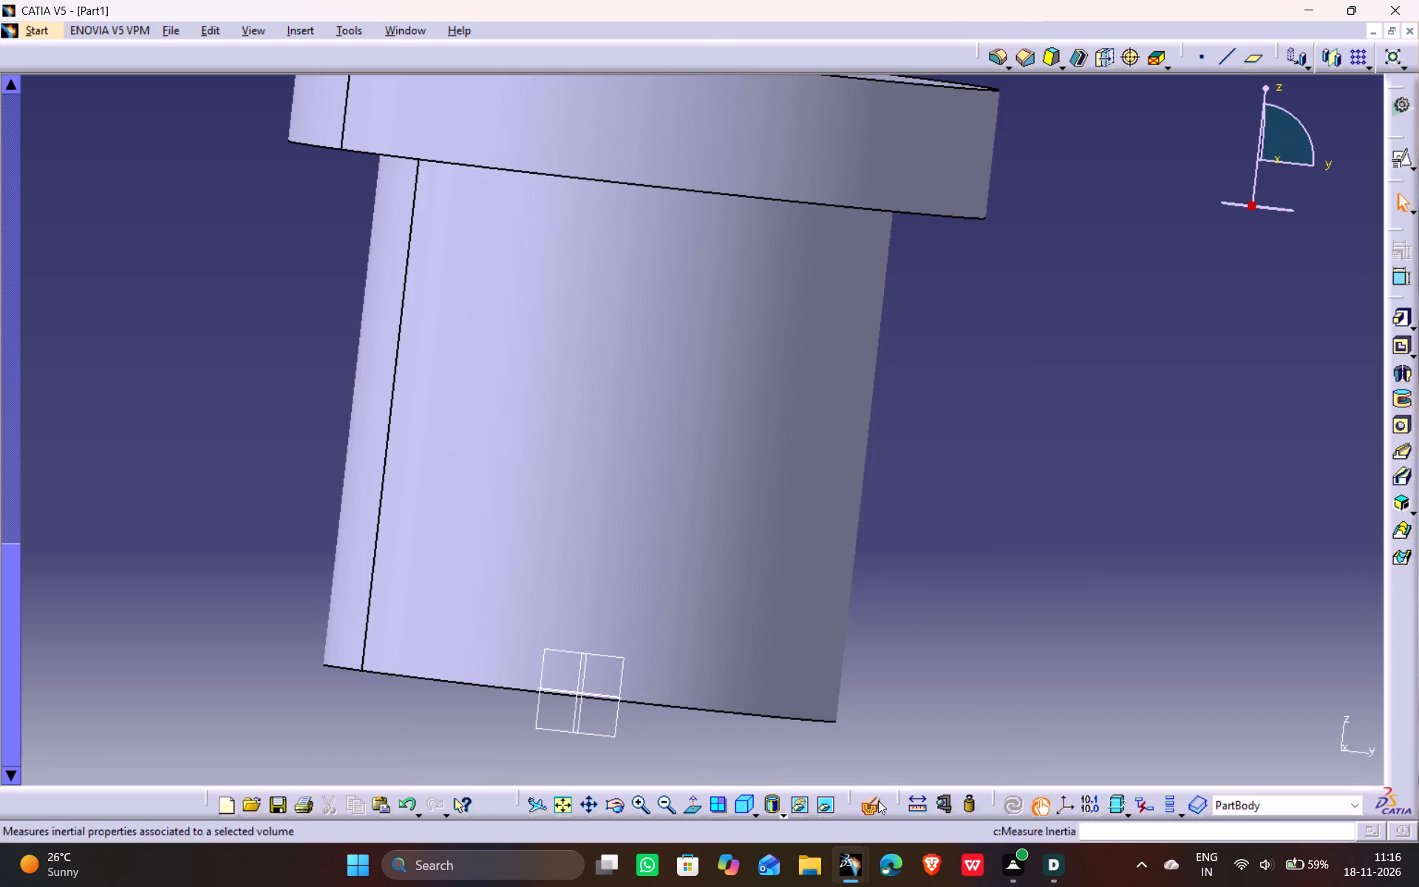
left_click(744, 803)
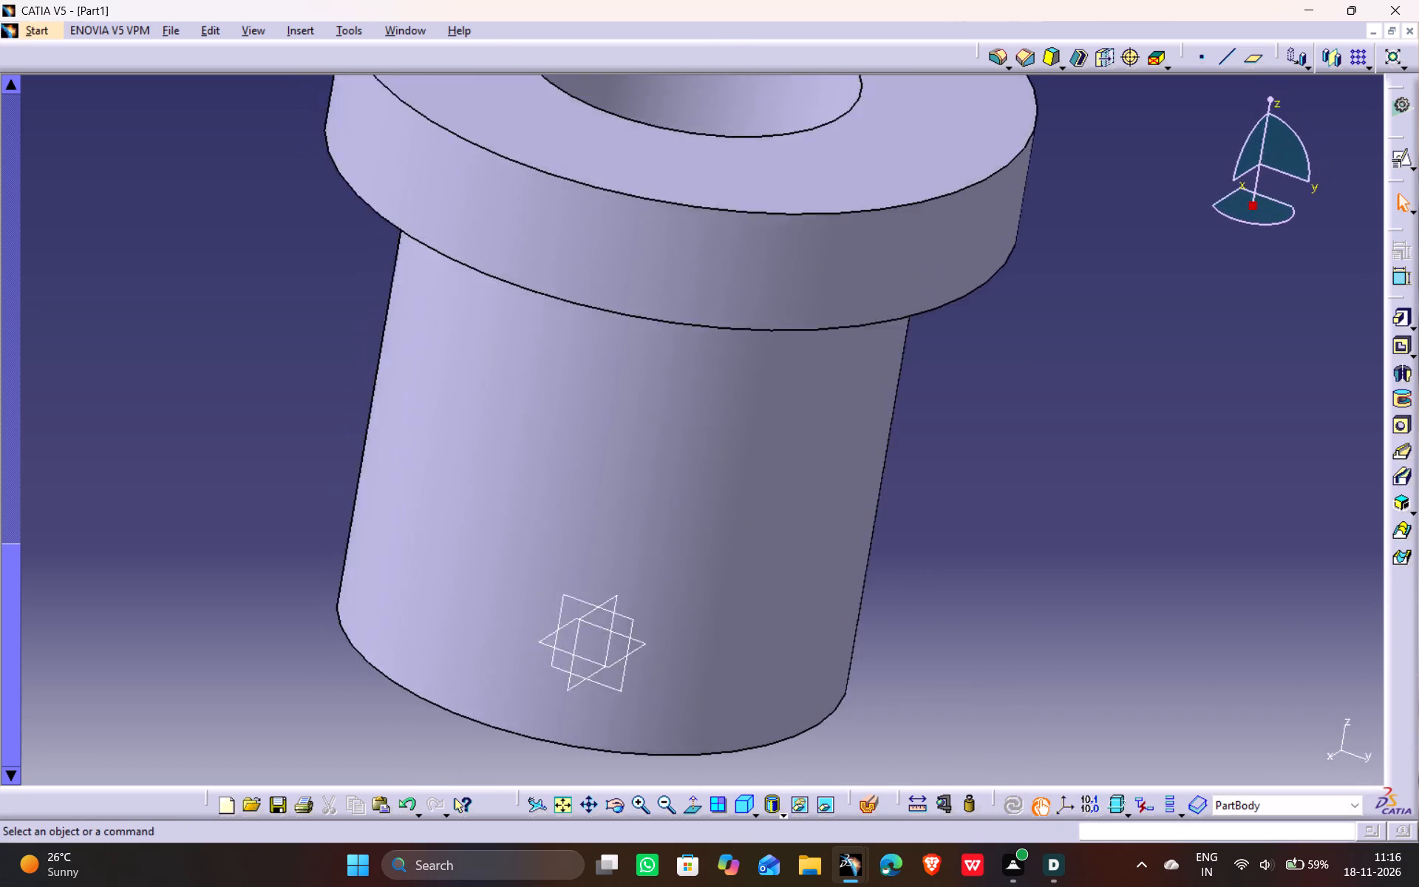
left_click(1098, 475)
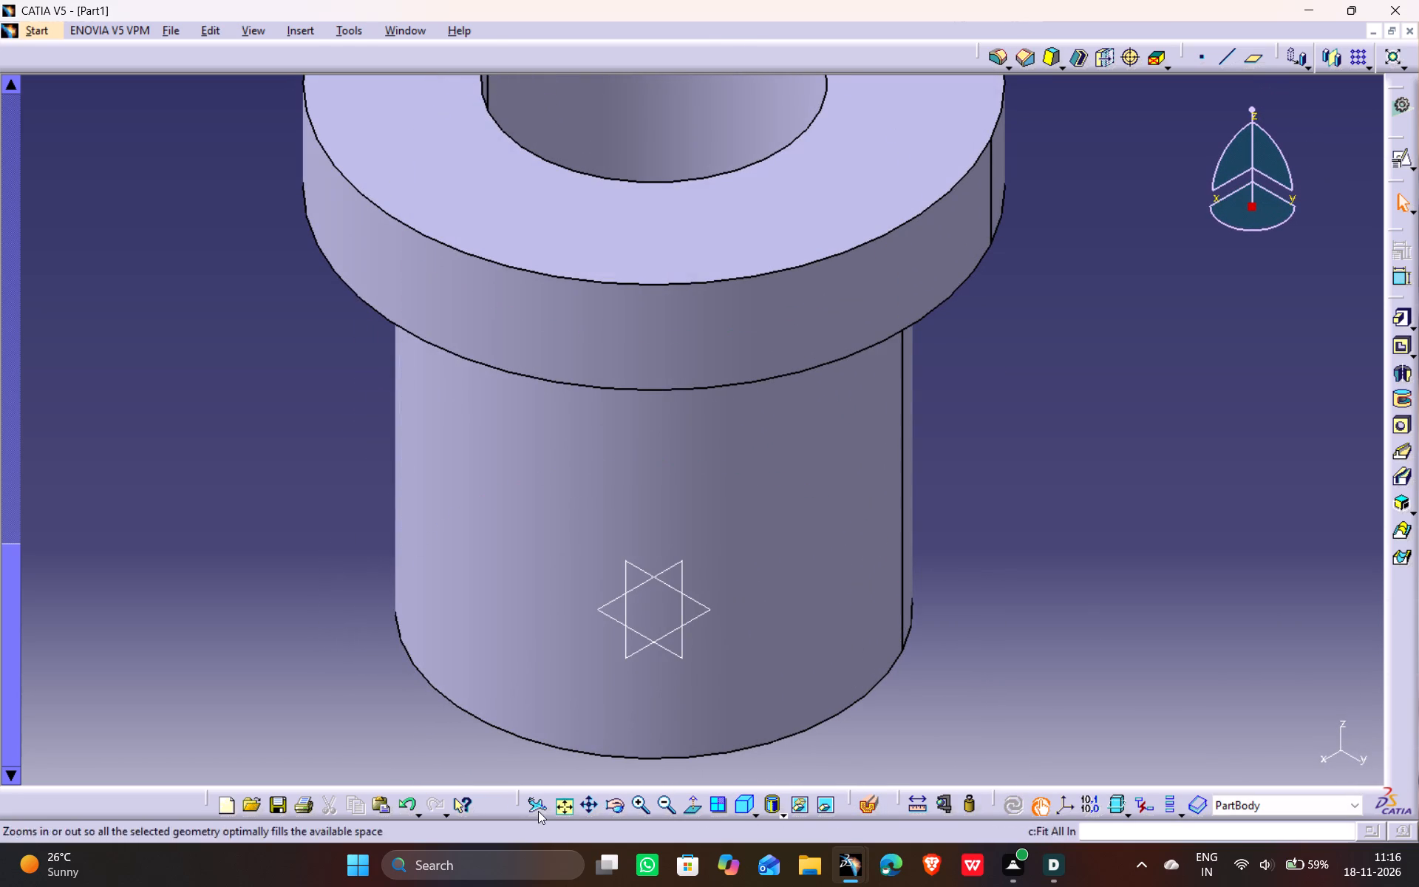
left_click(560, 803)
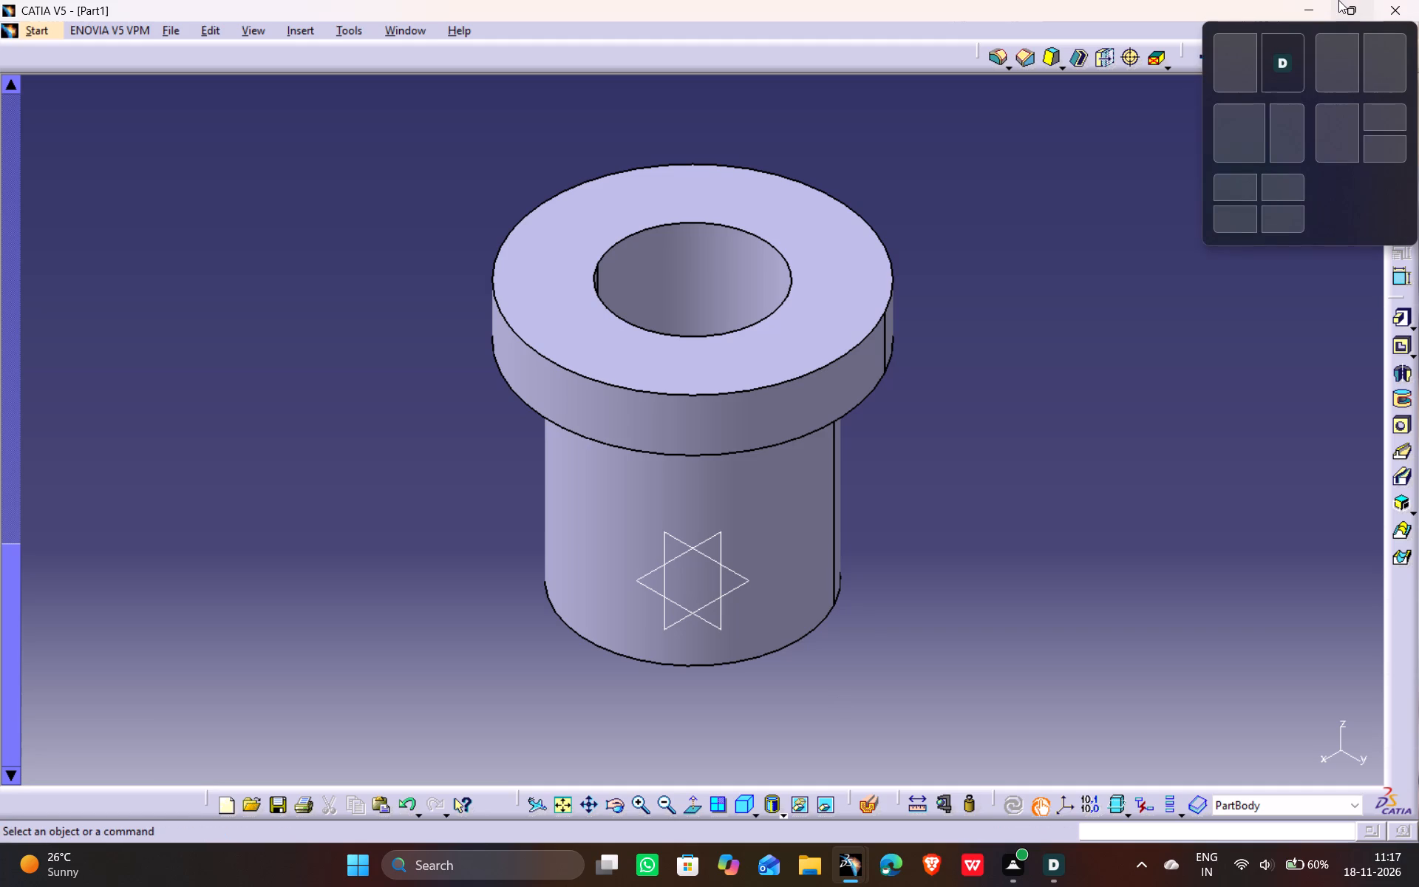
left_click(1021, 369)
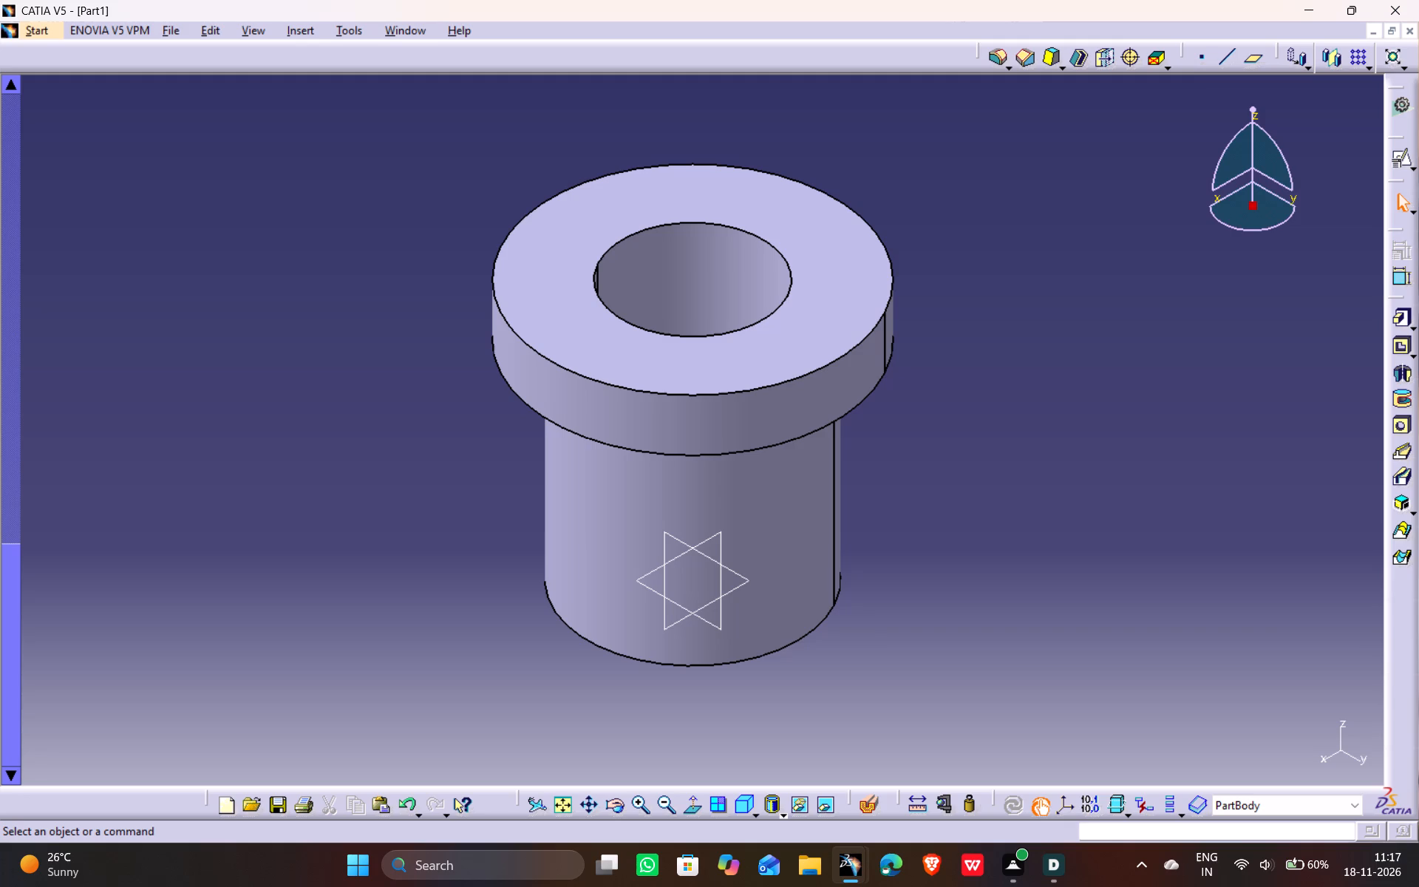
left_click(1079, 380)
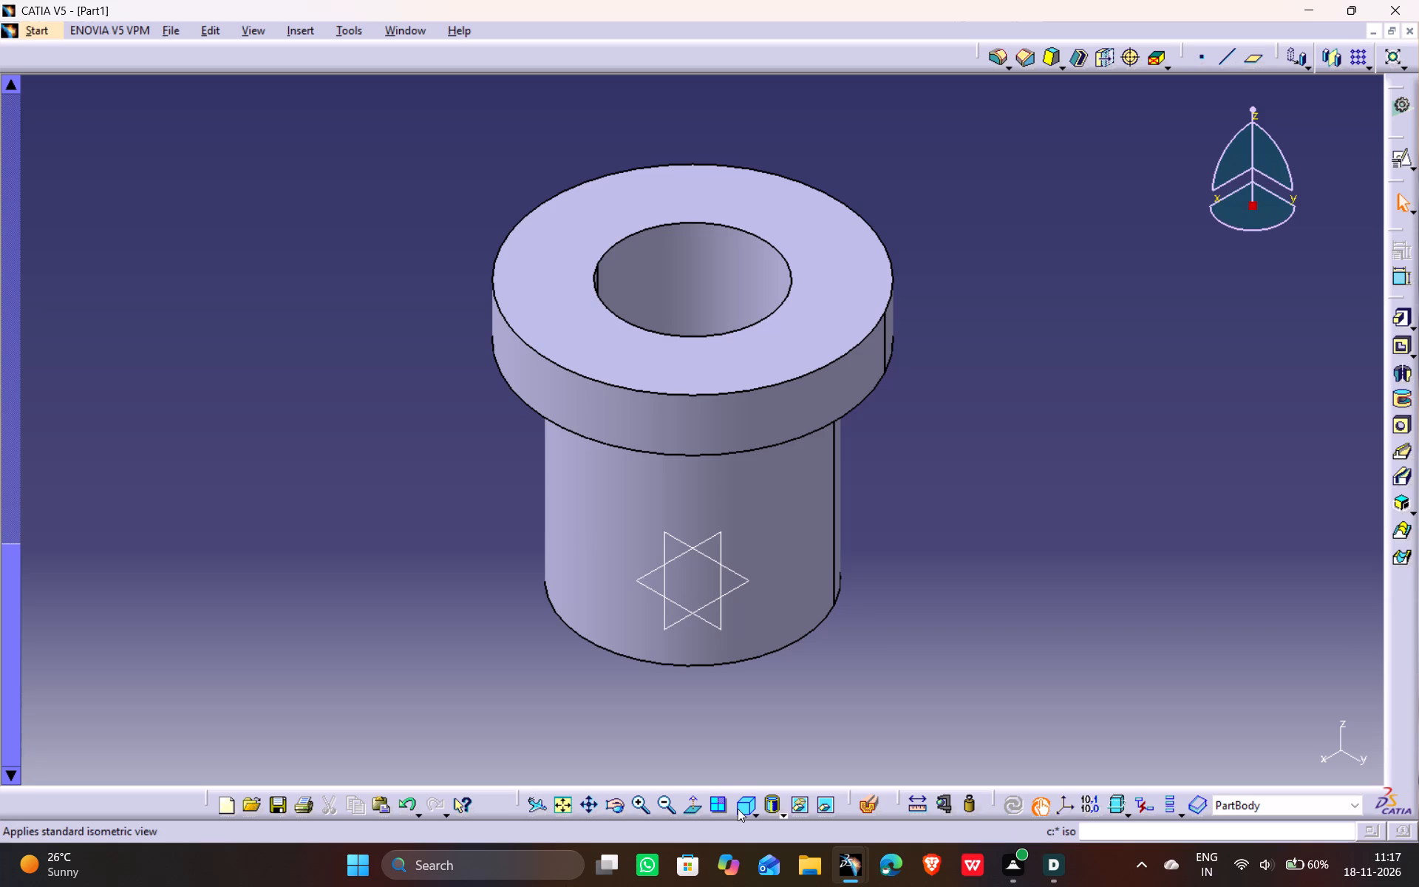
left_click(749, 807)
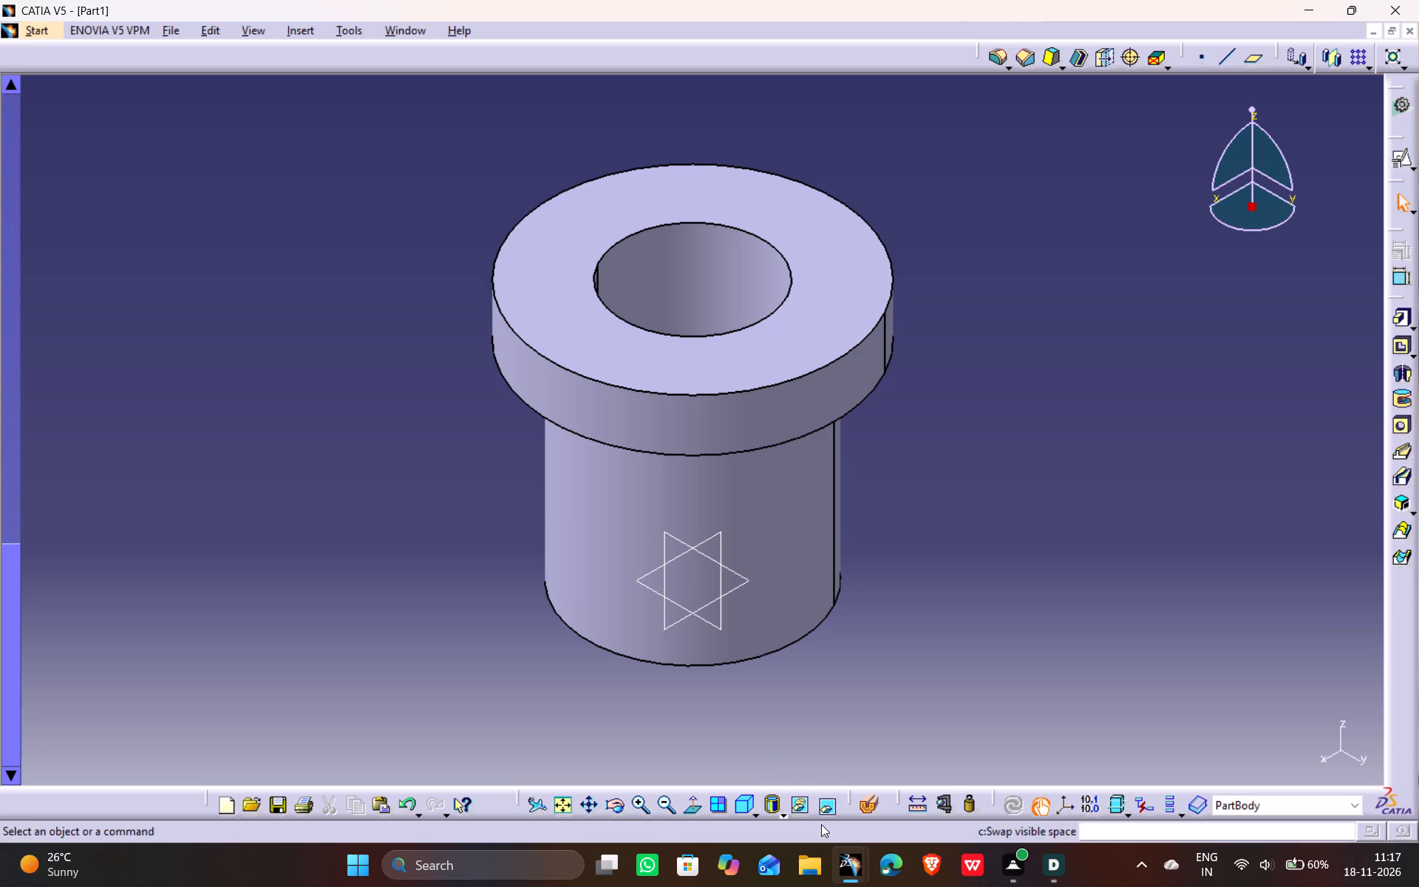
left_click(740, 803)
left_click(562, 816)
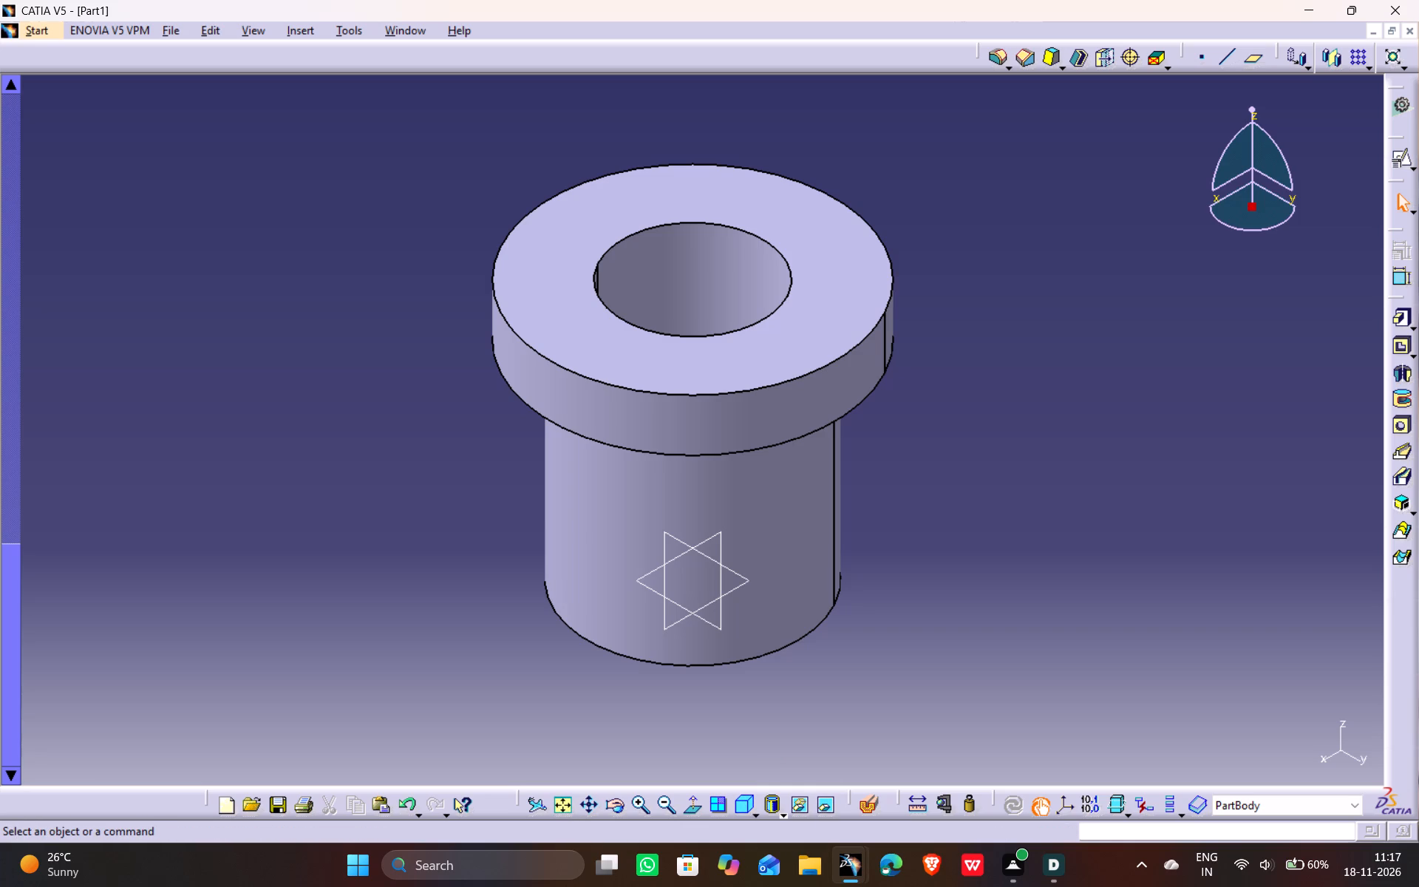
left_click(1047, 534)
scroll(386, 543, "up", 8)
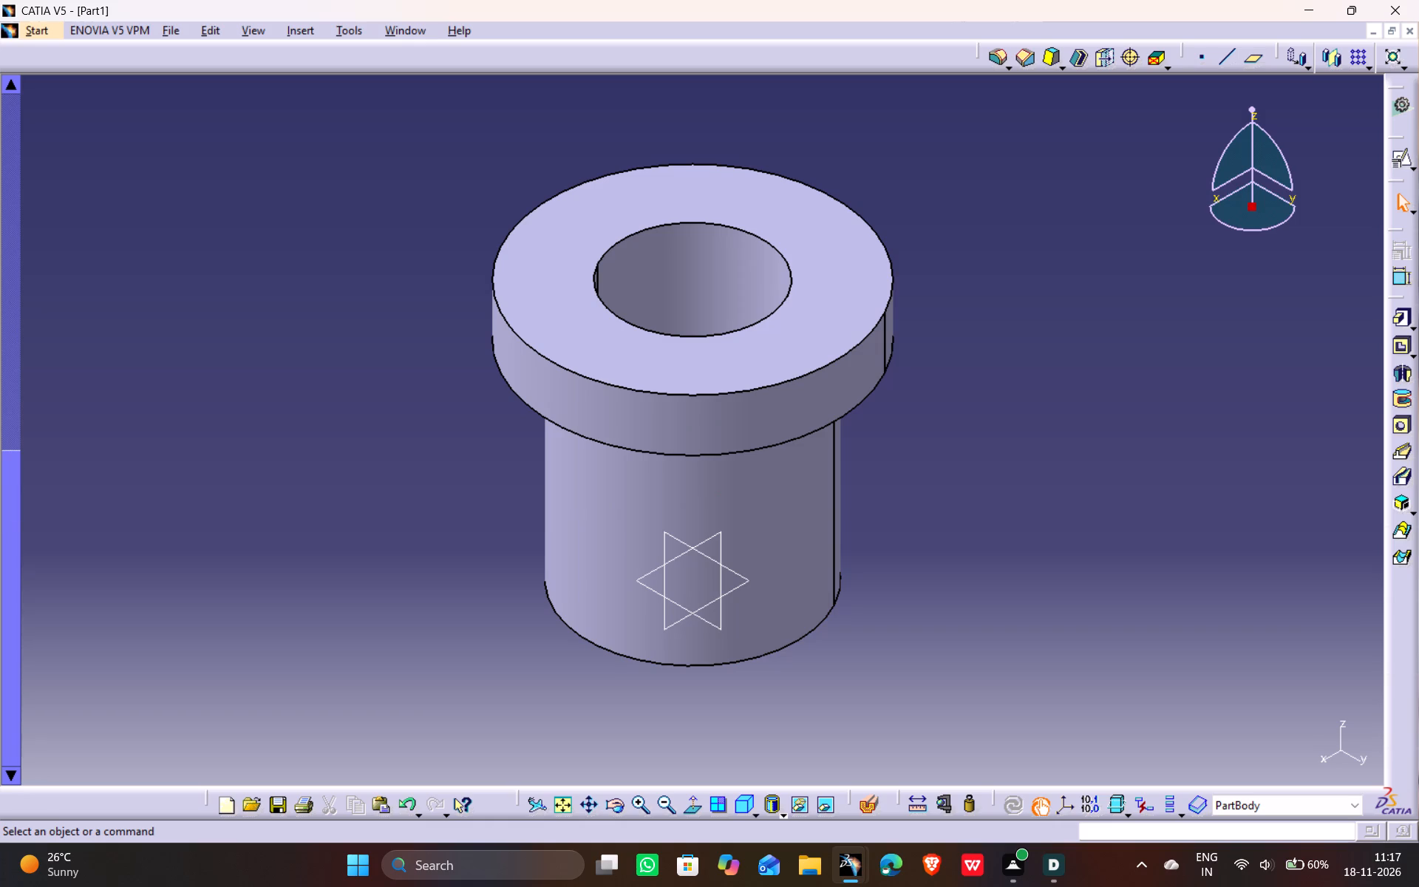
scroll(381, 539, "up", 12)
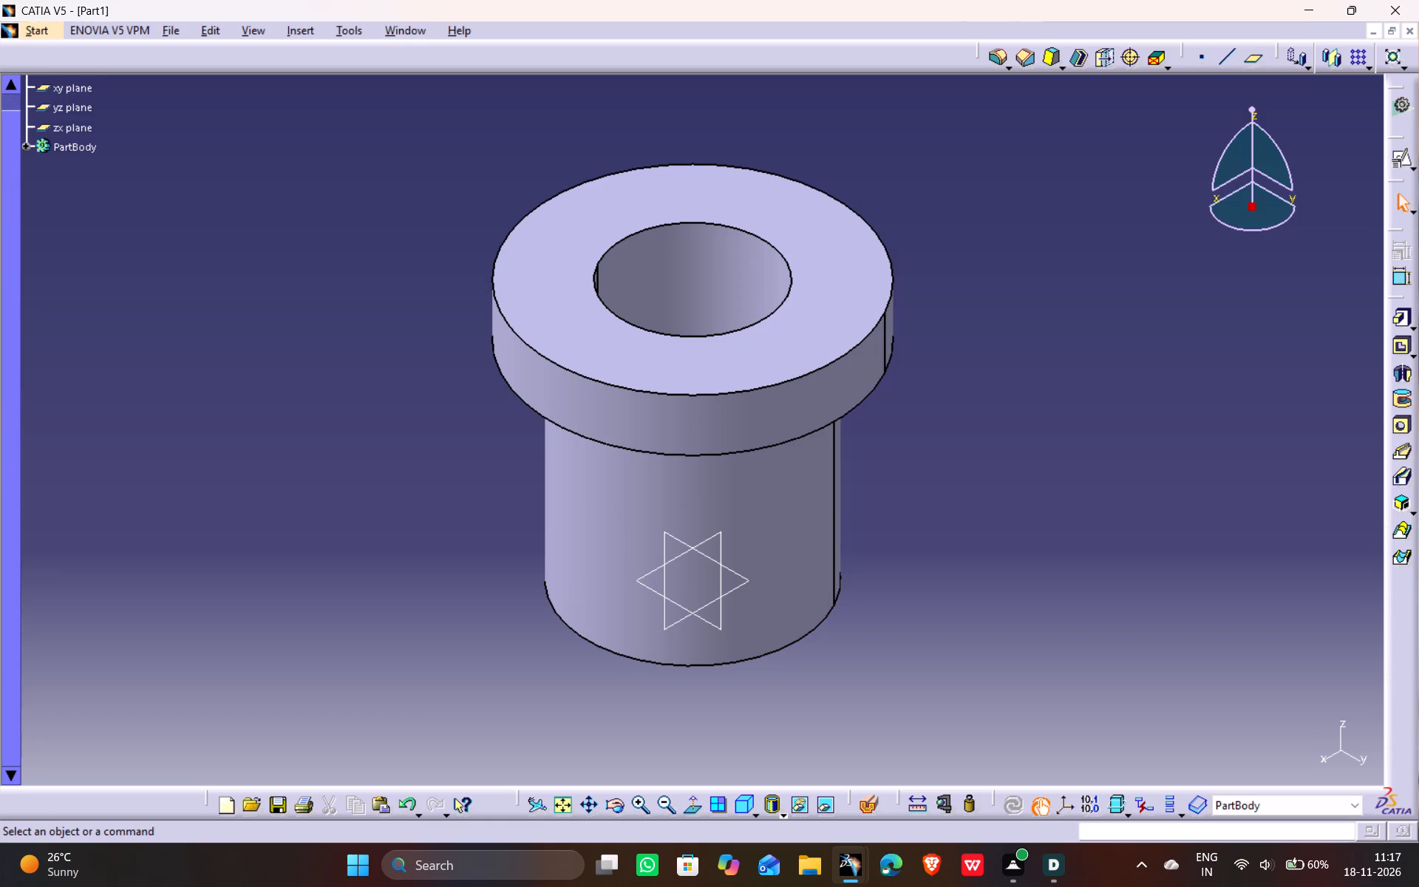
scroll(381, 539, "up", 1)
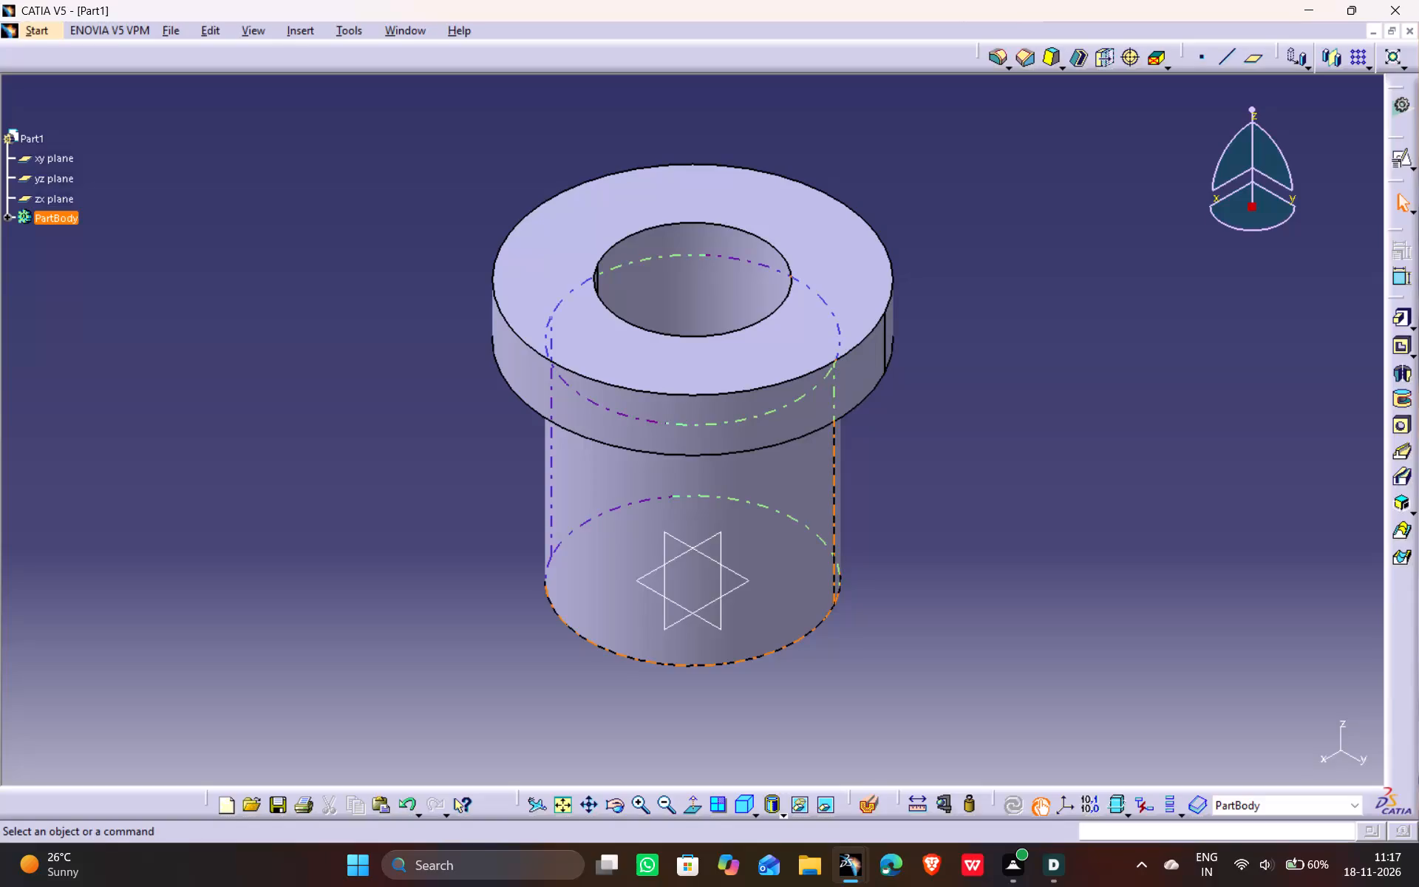
Open a positioned sketch on the flat underside face of the base with the H direction reversed and the axes not swapped.
left_click(788, 519)
middle_click_drag(738, 752, 718, 730)
scroll(730, 747, "down", 1)
left_click_drag(729, 746, 718, 730)
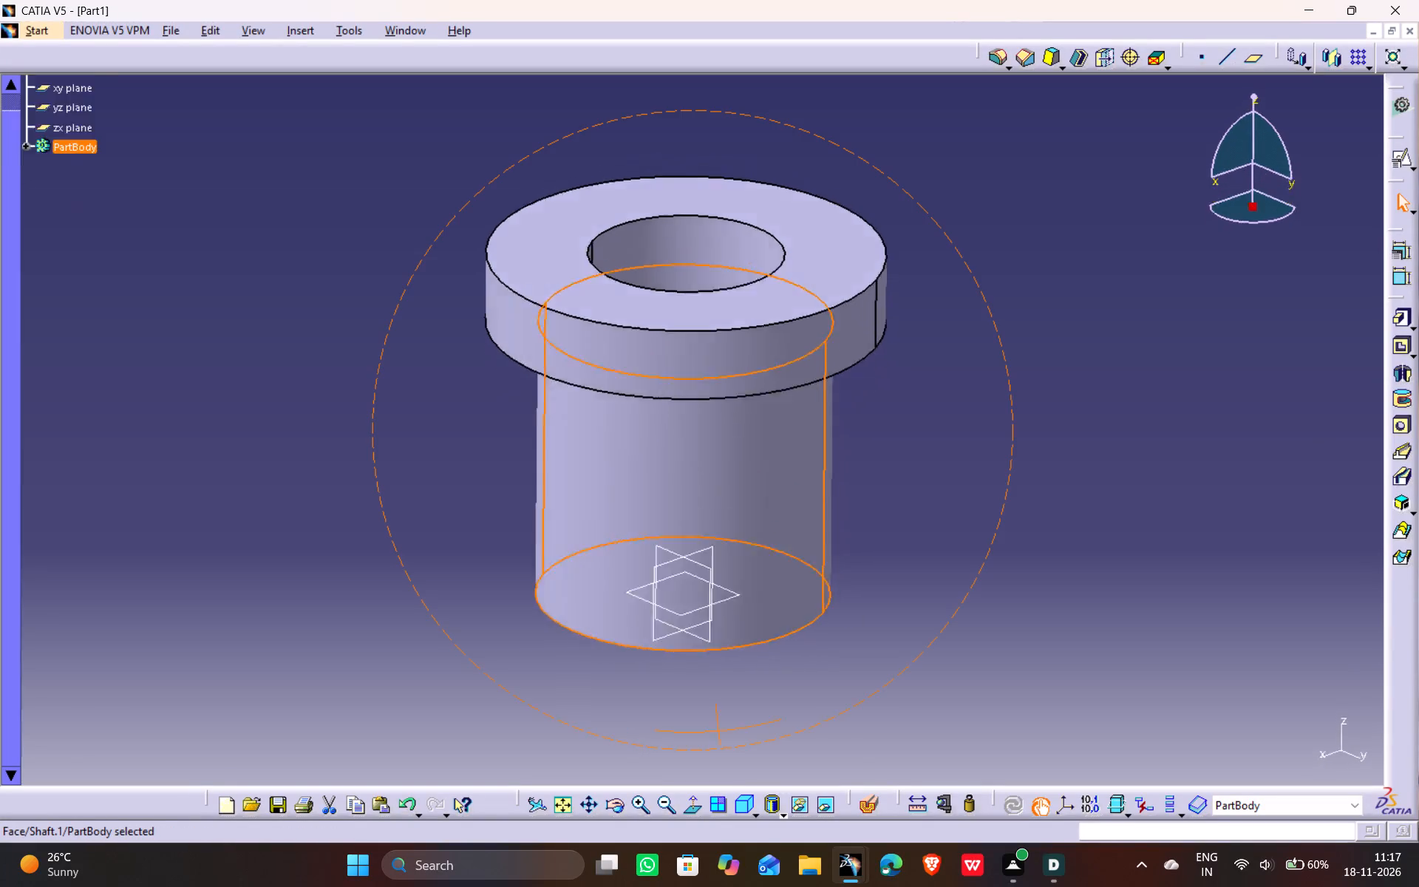
scroll(718, 730, "down", 1)
left_click_drag(718, 730, 793, 284)
middle_click_drag(718, 730, 793, 277)
left_click(769, 555)
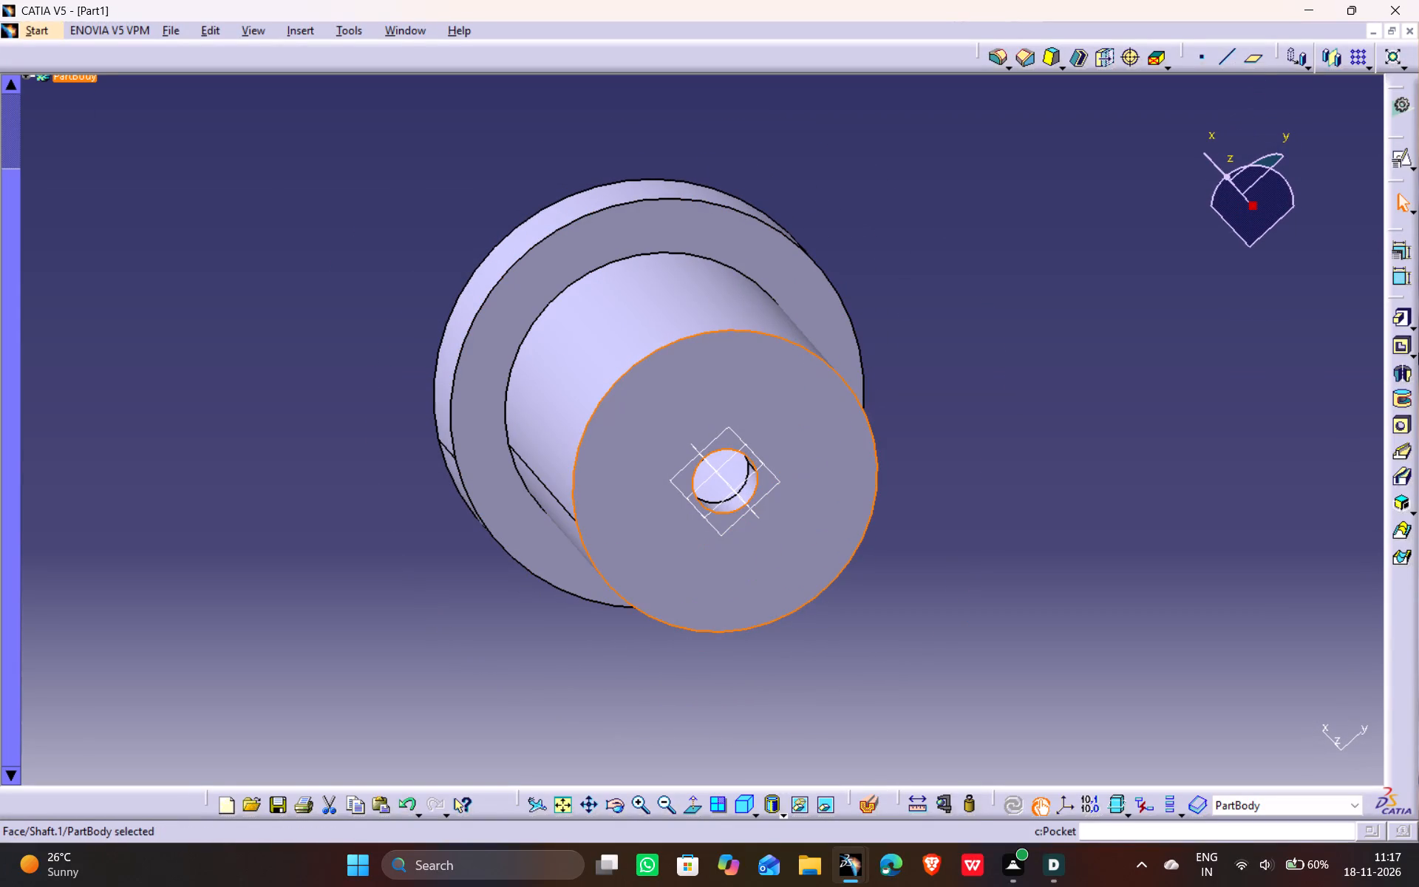
left_click(1404, 157)
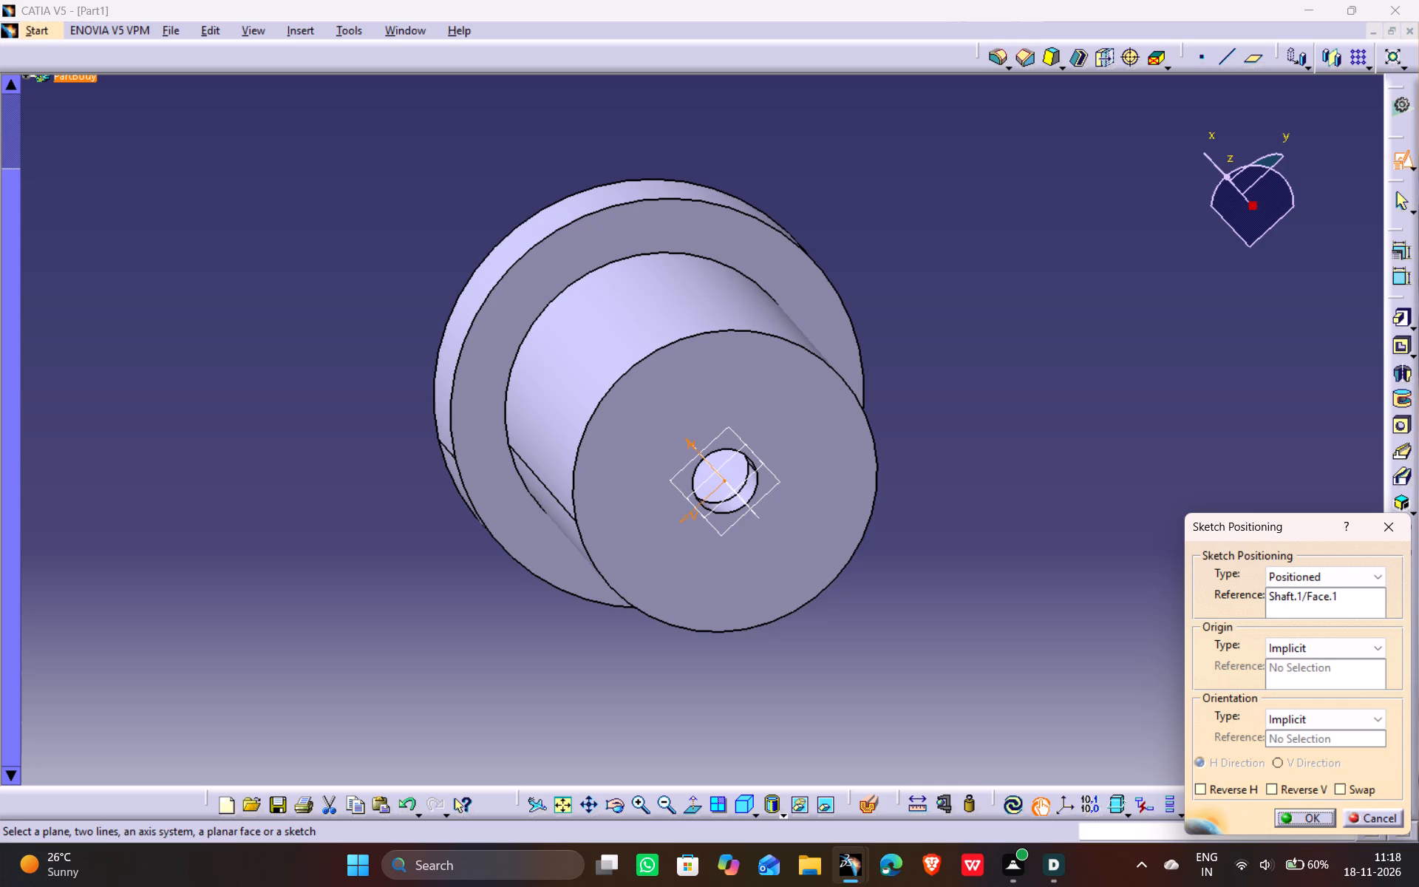
left_click(746, 799)
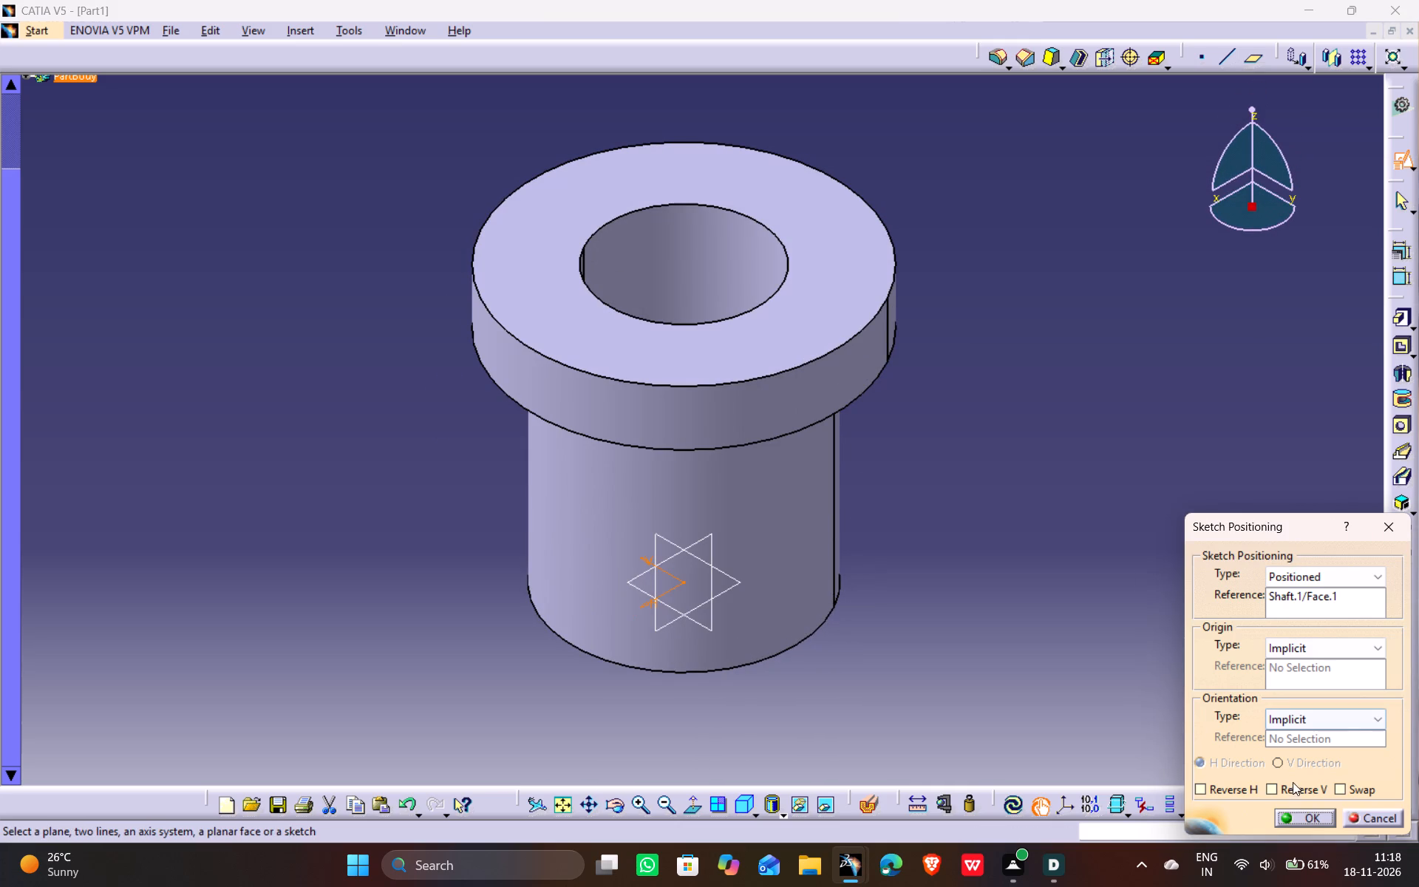
left_click(1248, 787)
left_click(1351, 790)
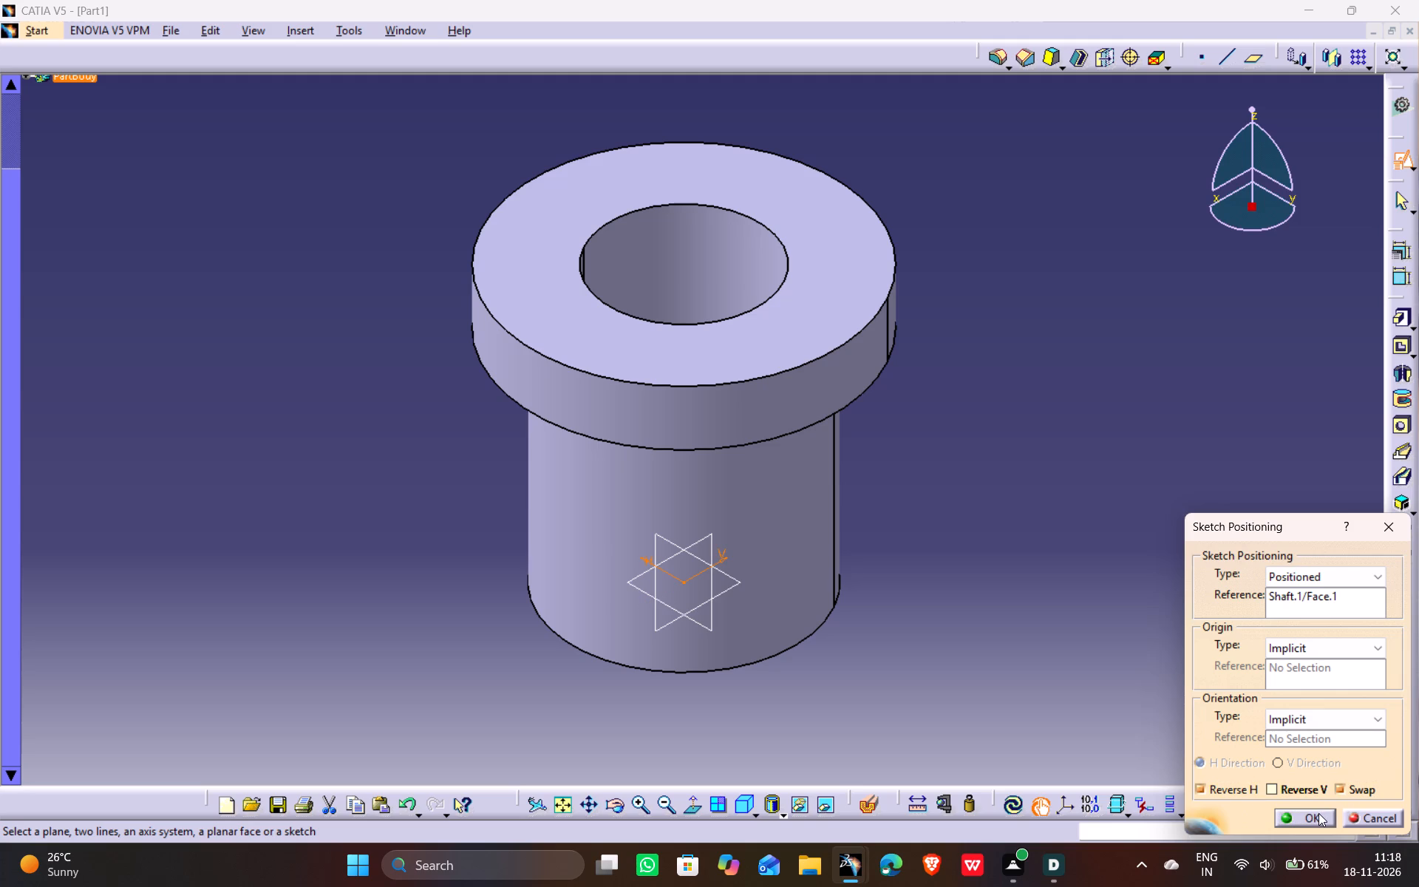
left_click(1345, 791)
left_click(738, 807)
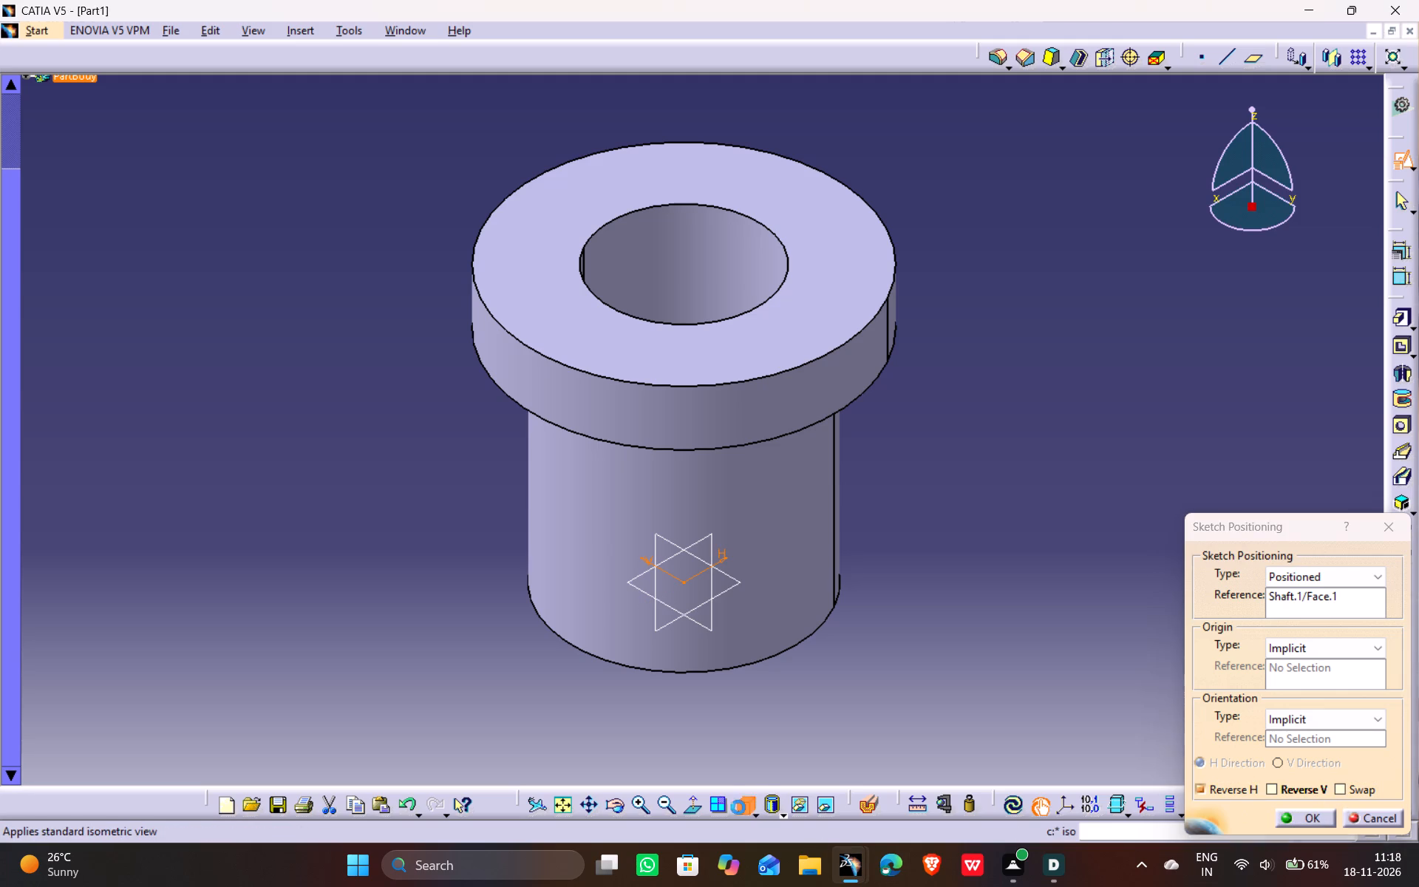
left_click(1293, 819)
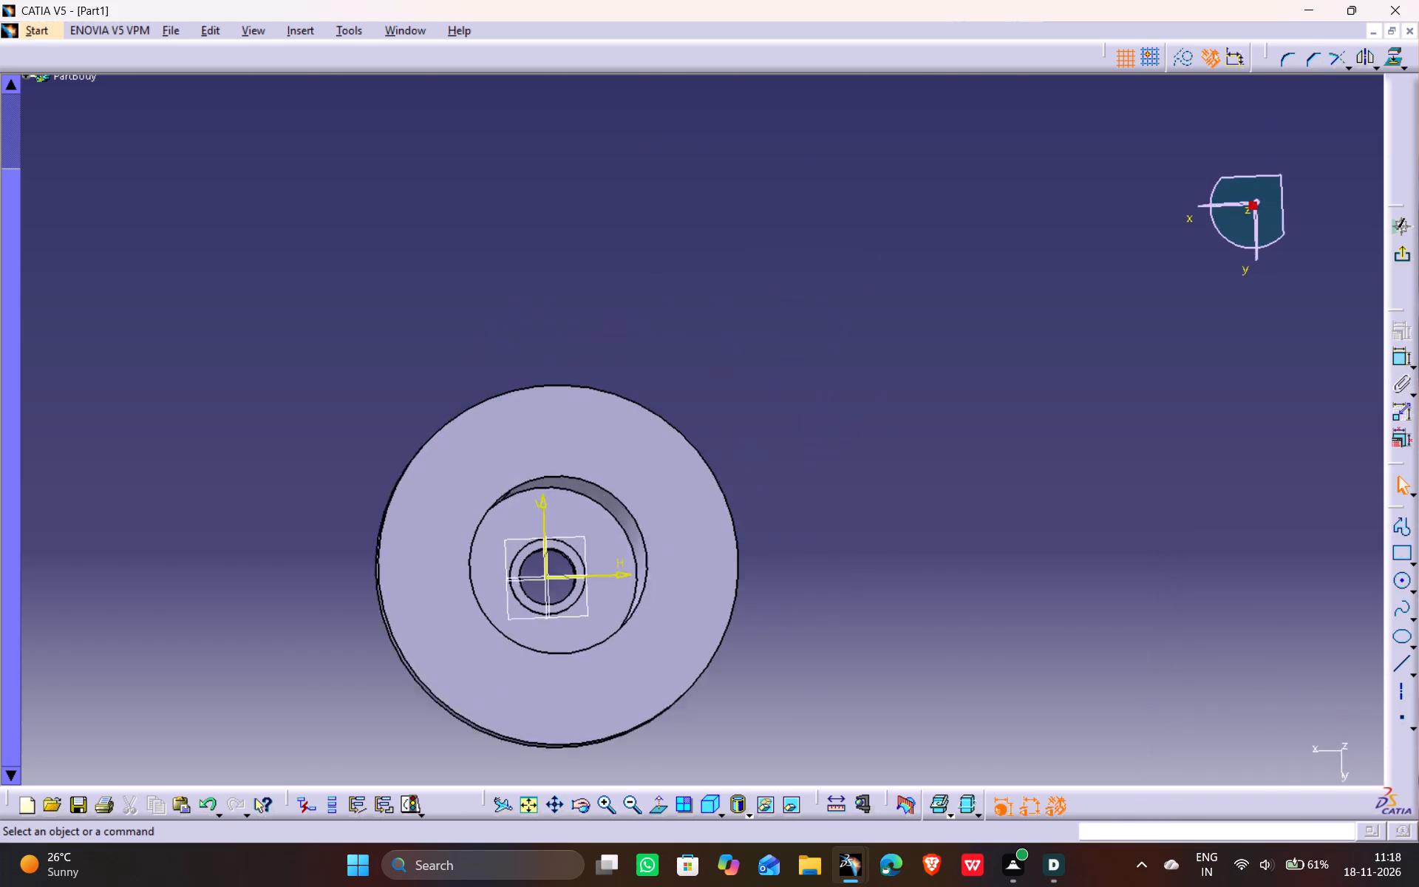
Draw a circle about 97 mm in diameter centred on the sketch origin.
middle_click_drag(800, 579, 950, 526)
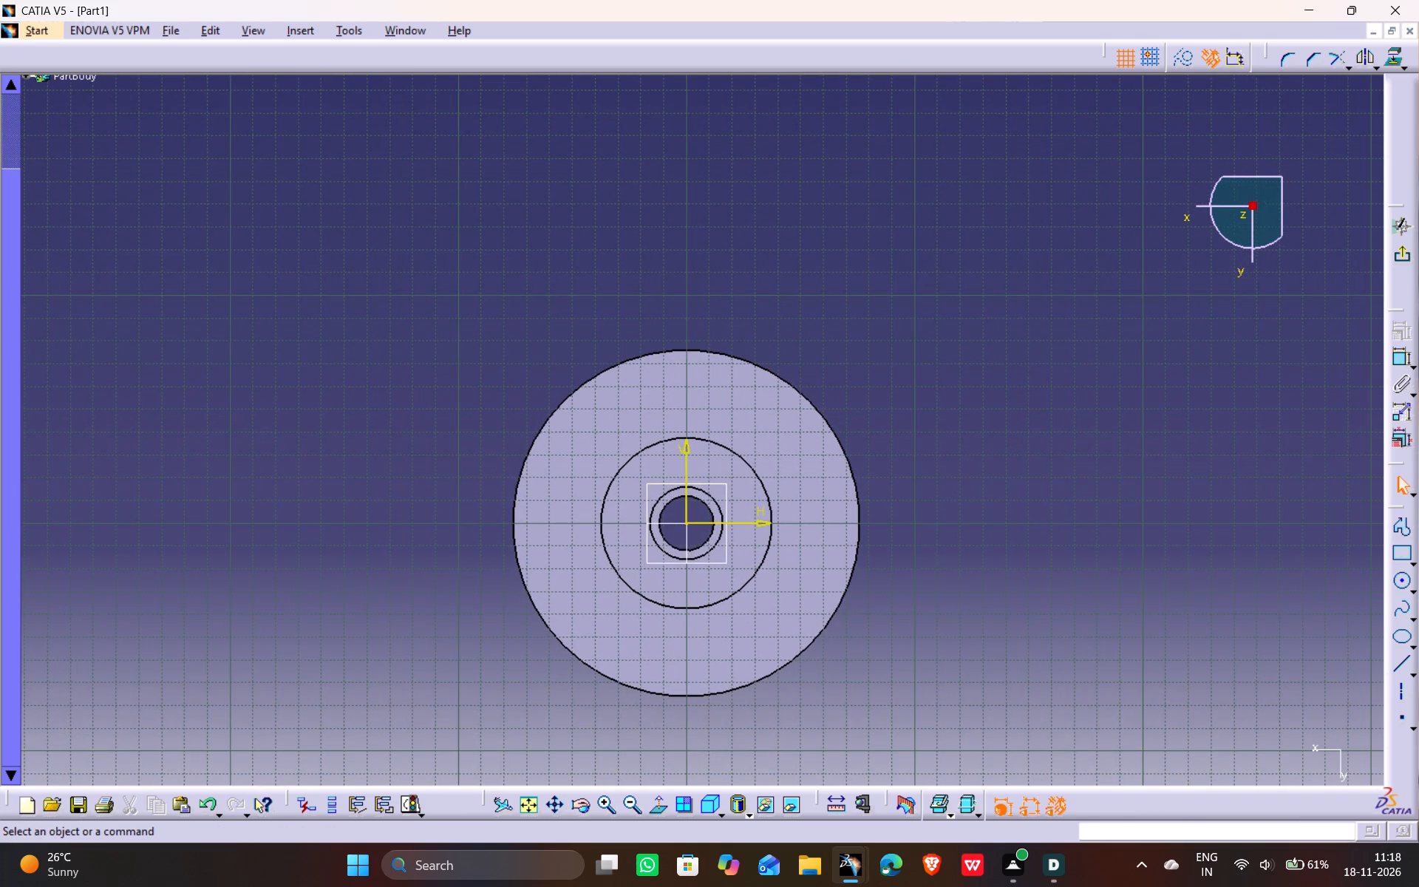
middle_click_drag(915, 749, 912, 687, "ctrl")
middle_click_drag(913, 679, 916, 591)
left_click(1402, 591)
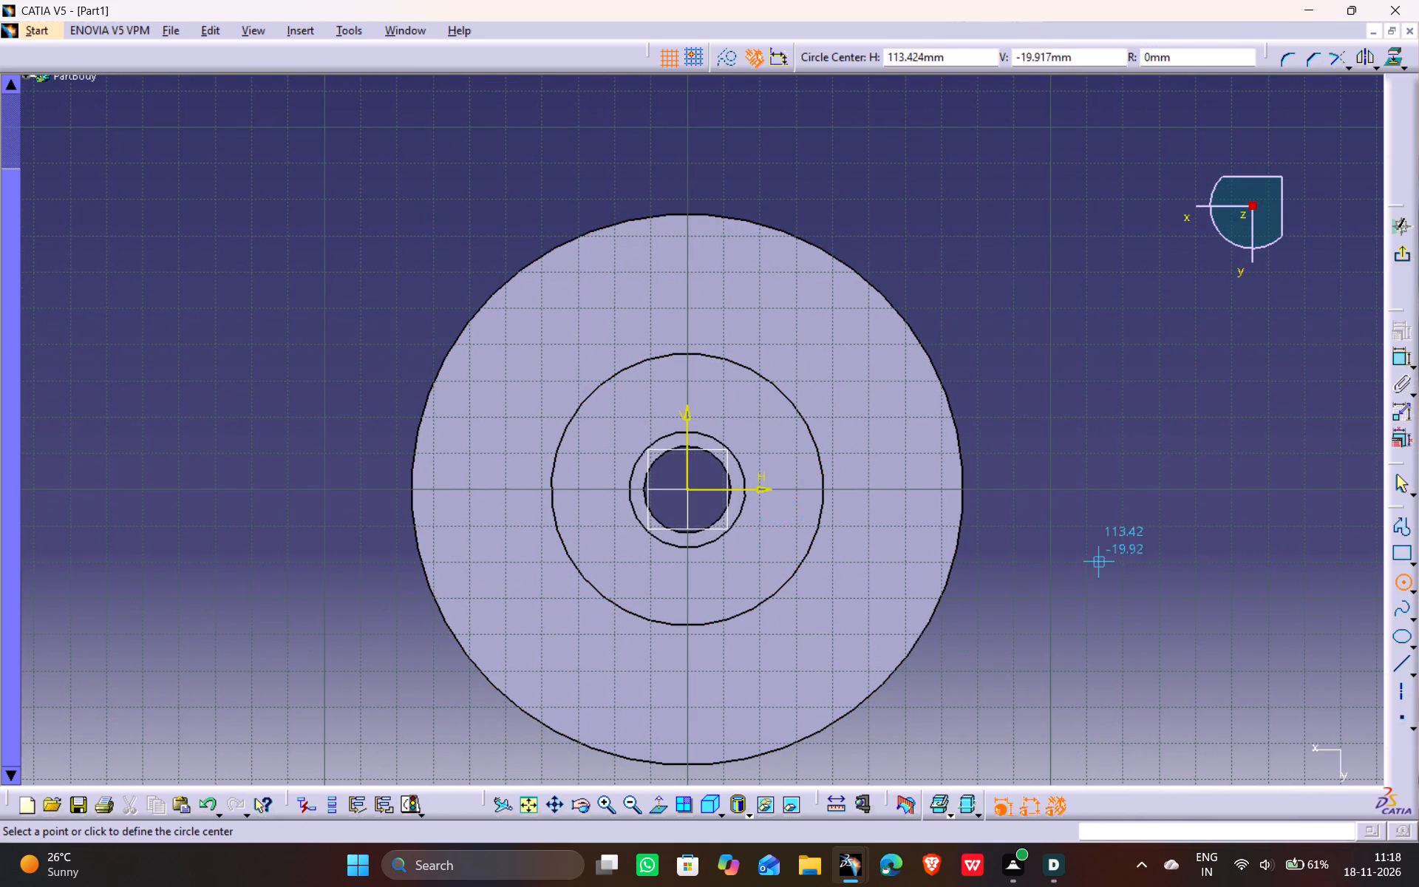
left_click(690, 488)
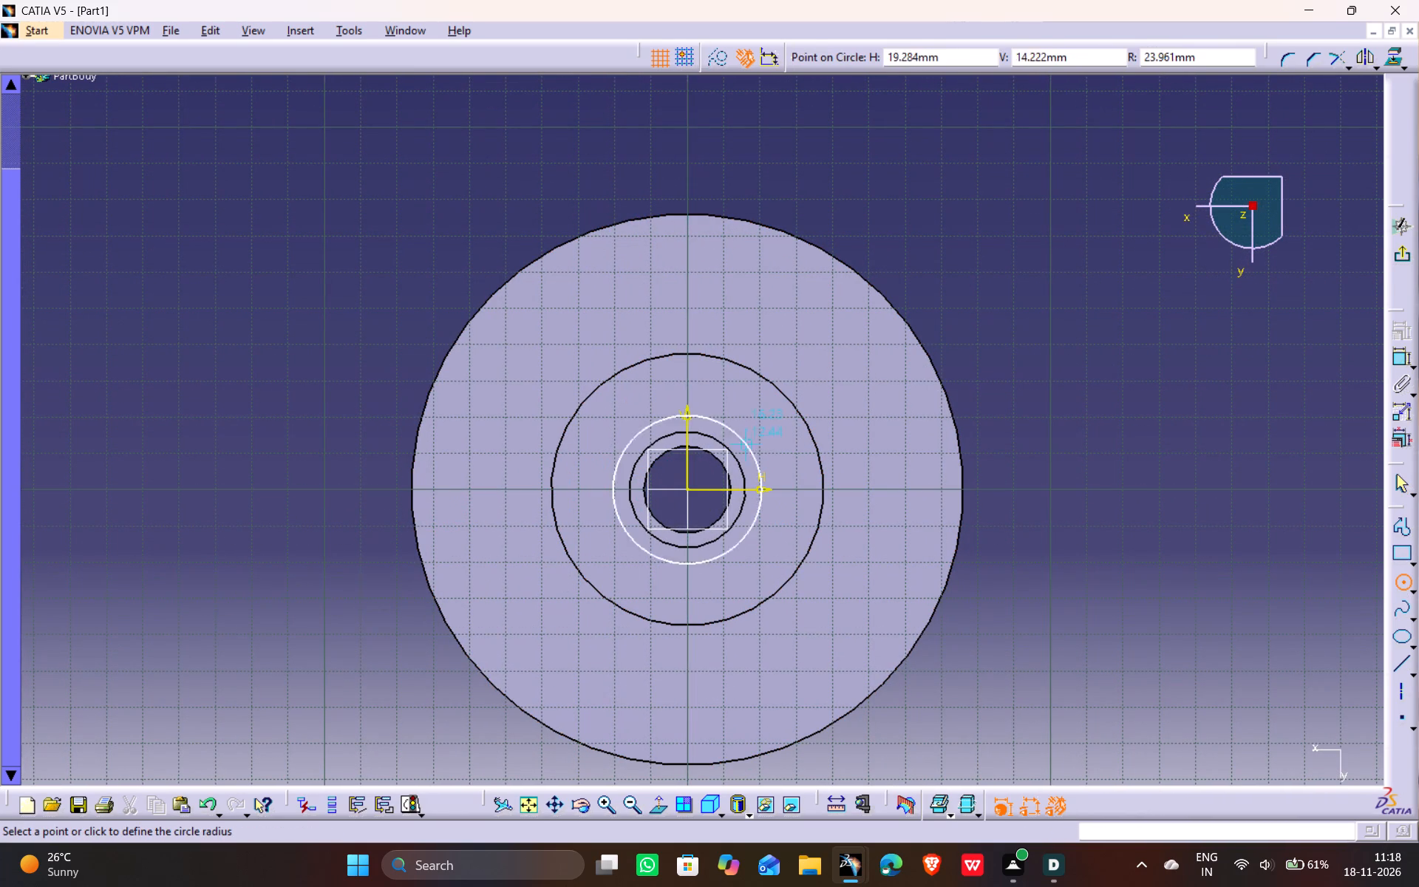
left_click(847, 419)
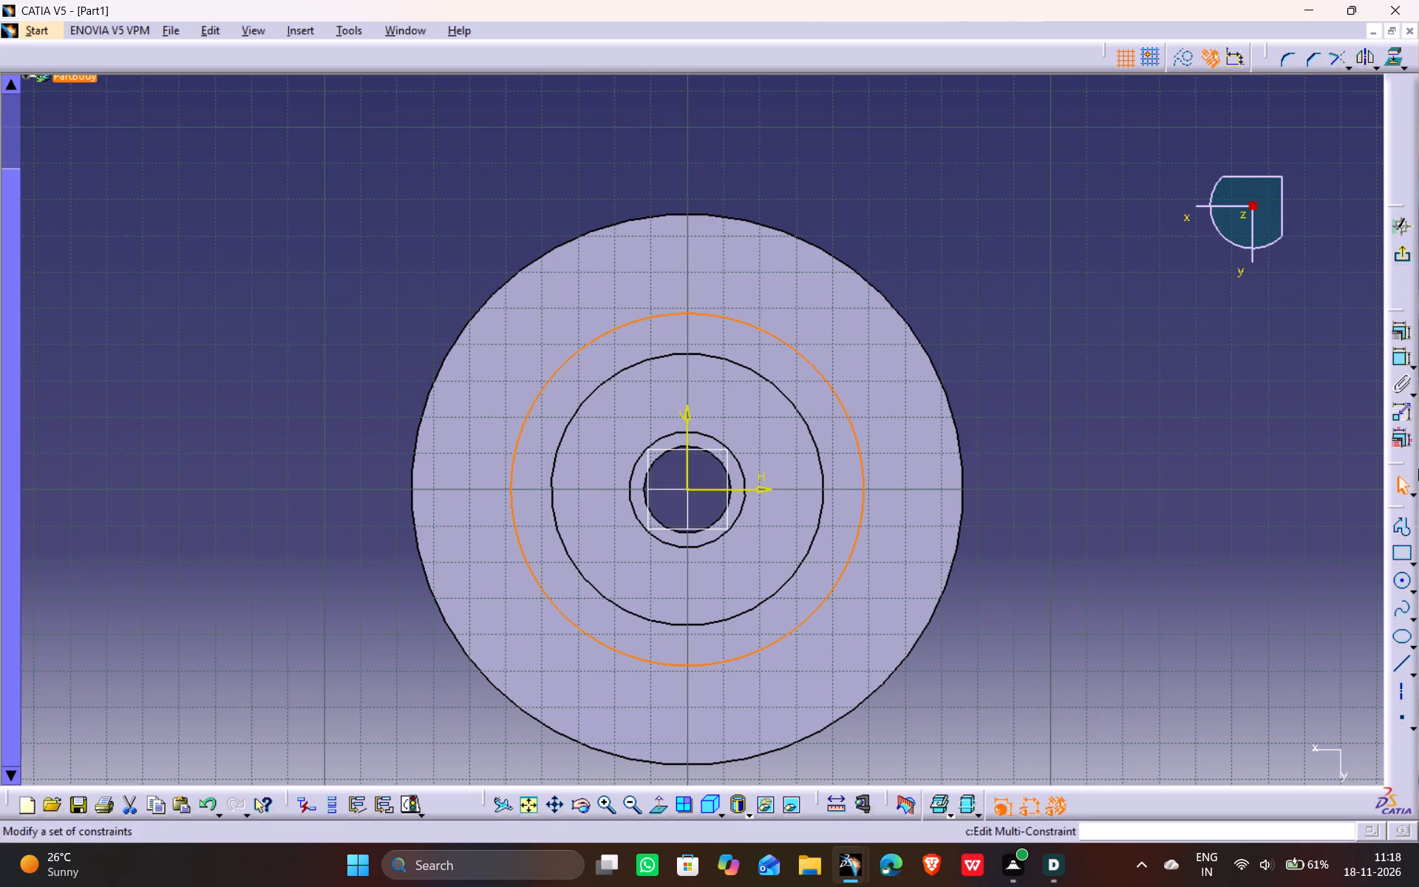
Dimension the origin-centred circle's diameter as 60 mm.
left_click(1398, 362)
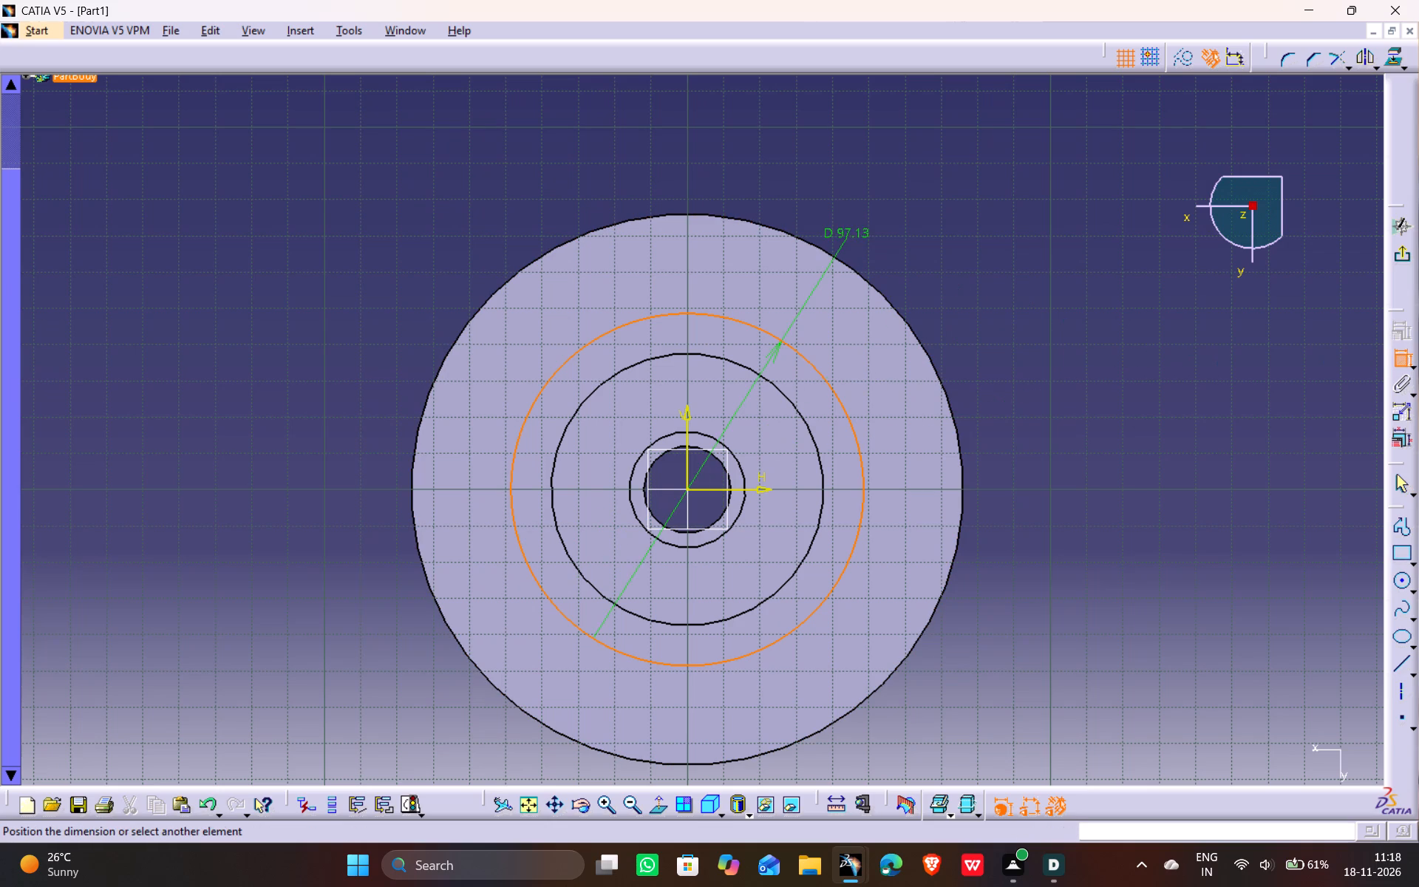
left_click(845, 231)
left_click(866, 221)
double_click(858, 224)
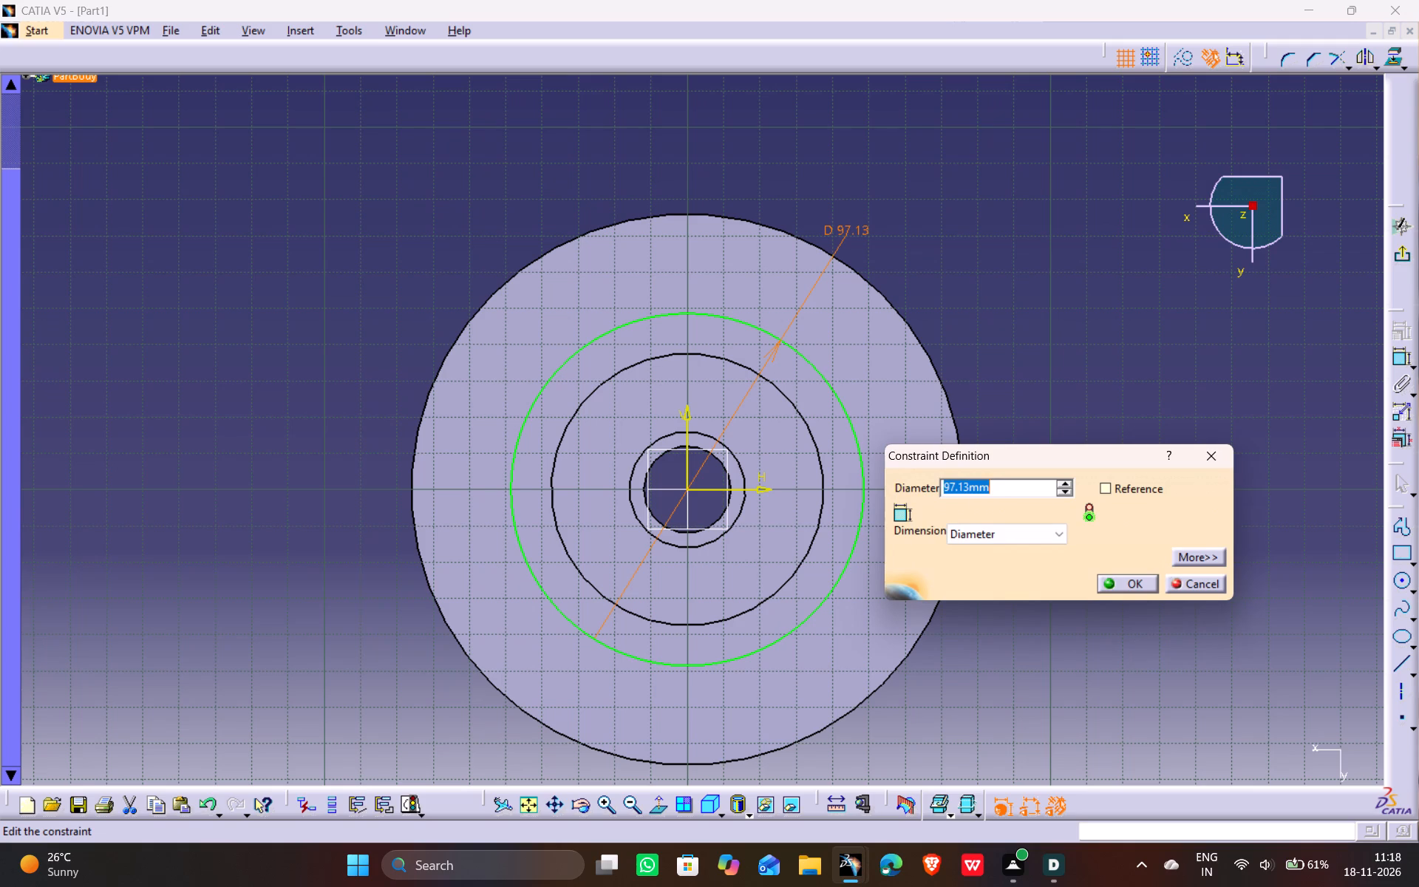
type("60")
key("Return")
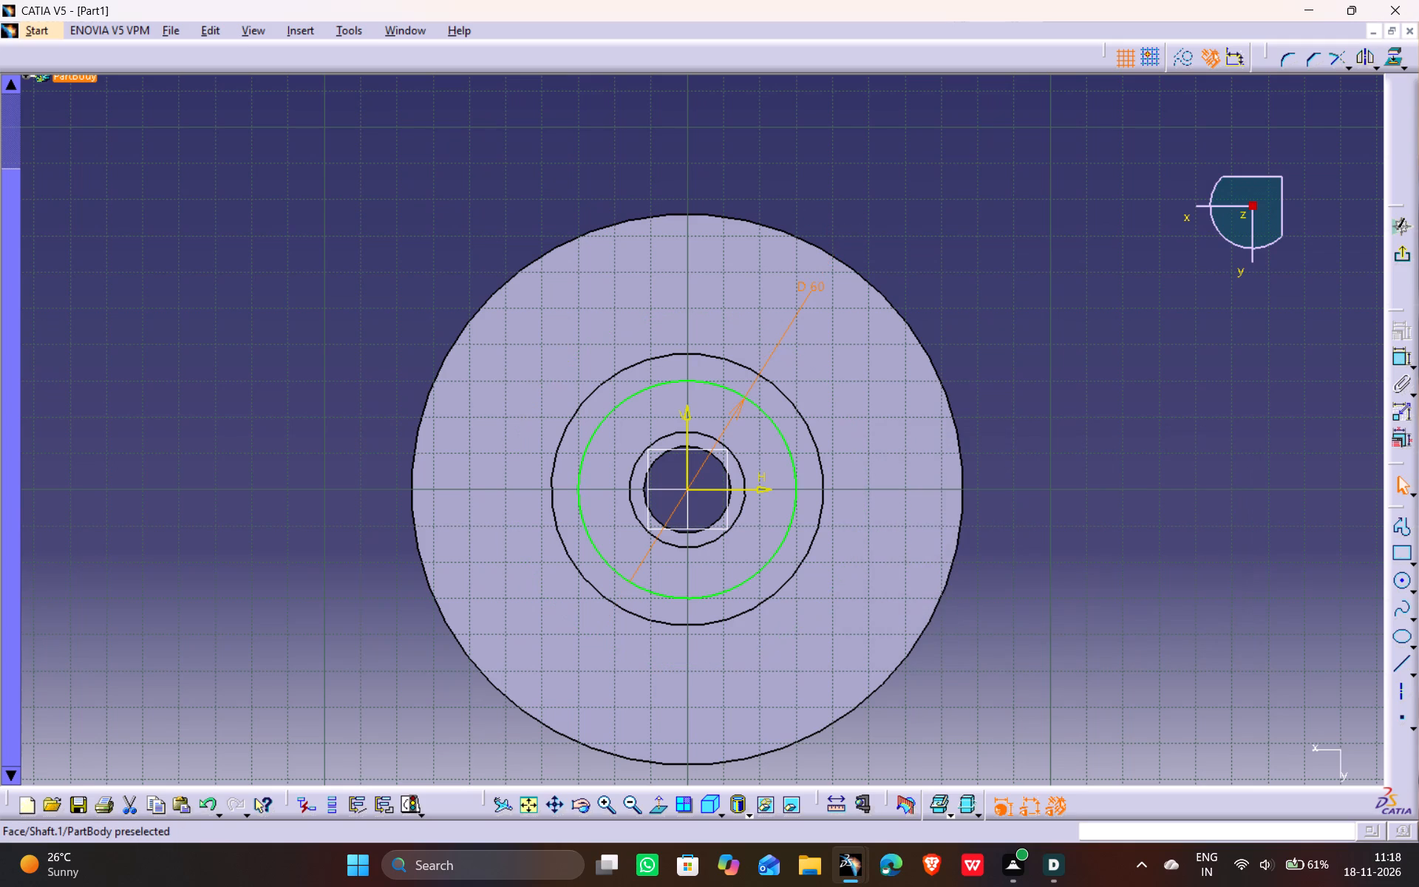
left_click(1143, 395)
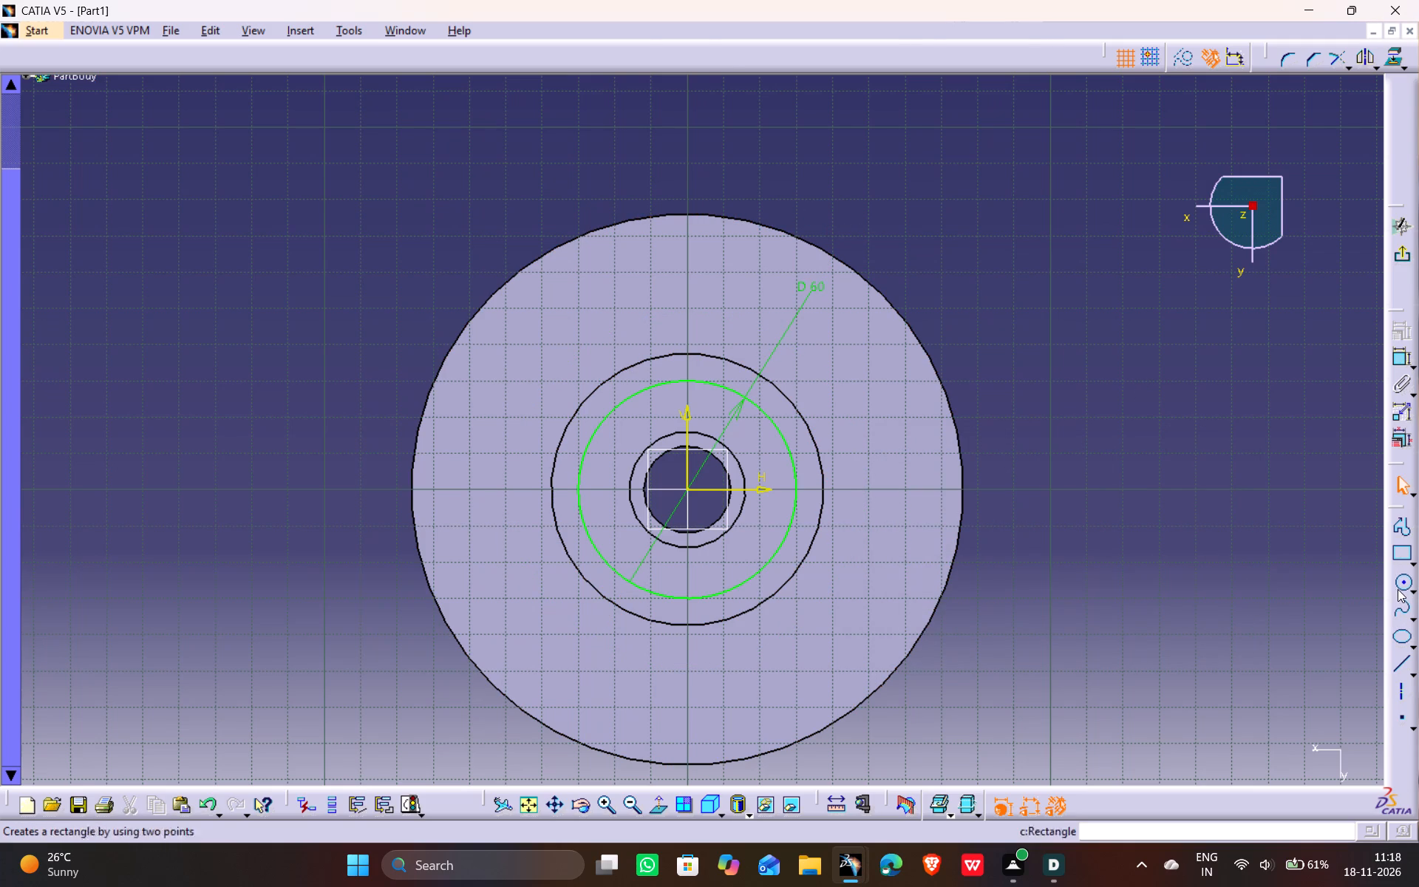
Draw a small circle about 14 mm in diameter on the positive H axis, centred about 44 mm from the origin.
left_click(1398, 589)
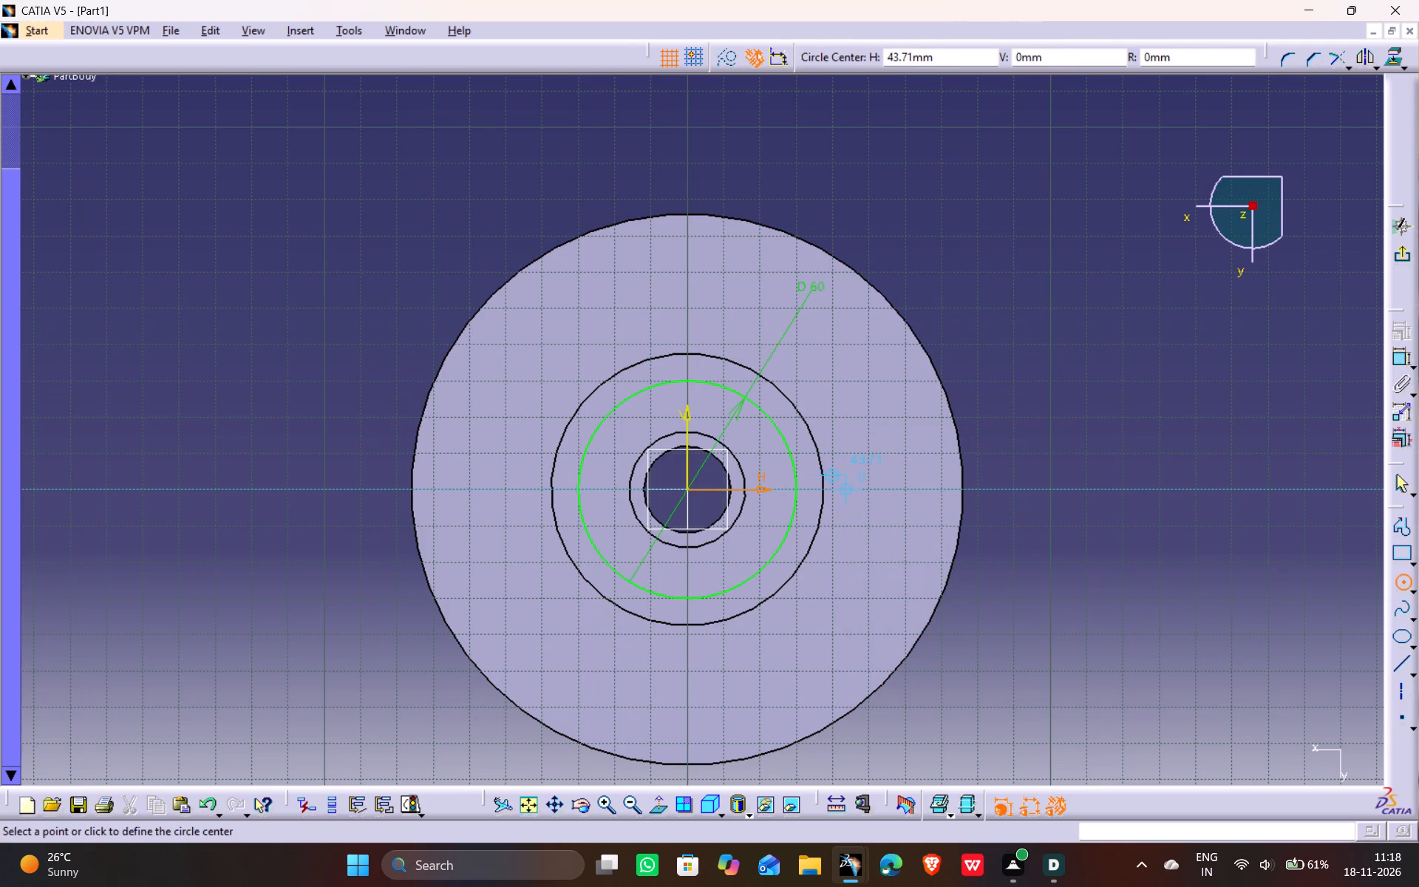
left_click(846, 489)
left_click(851, 463)
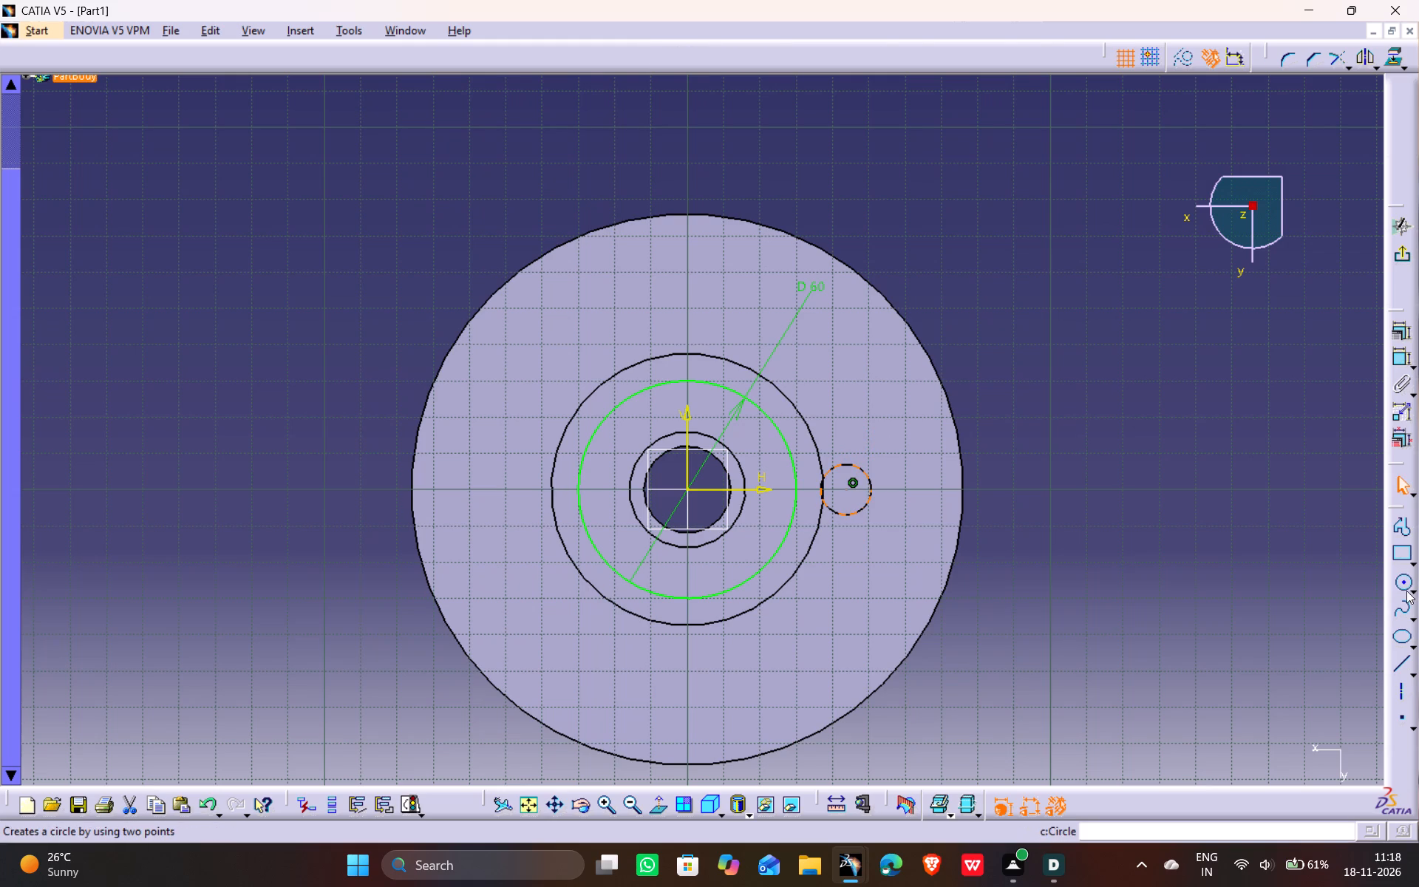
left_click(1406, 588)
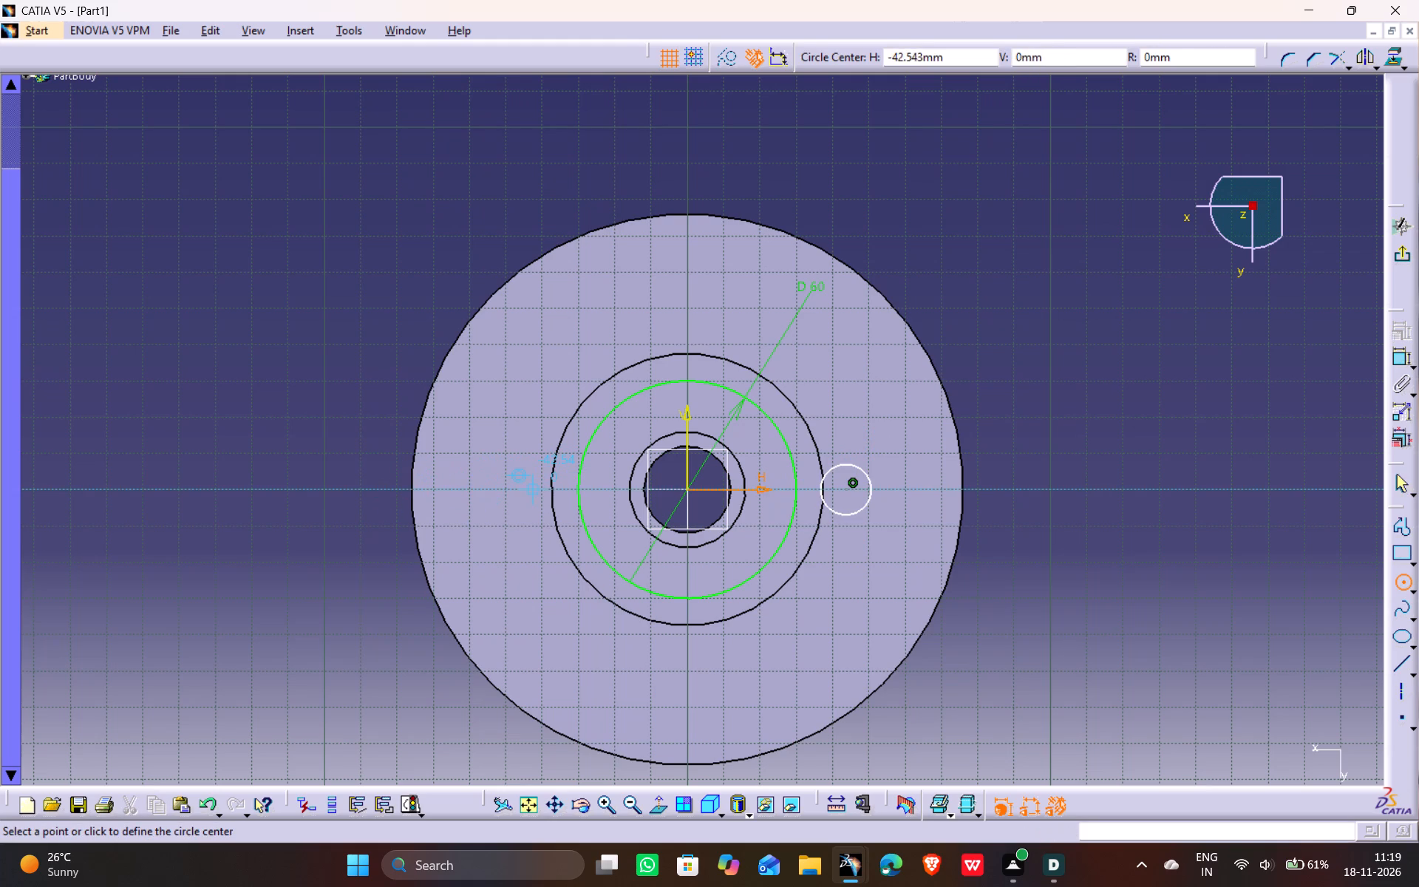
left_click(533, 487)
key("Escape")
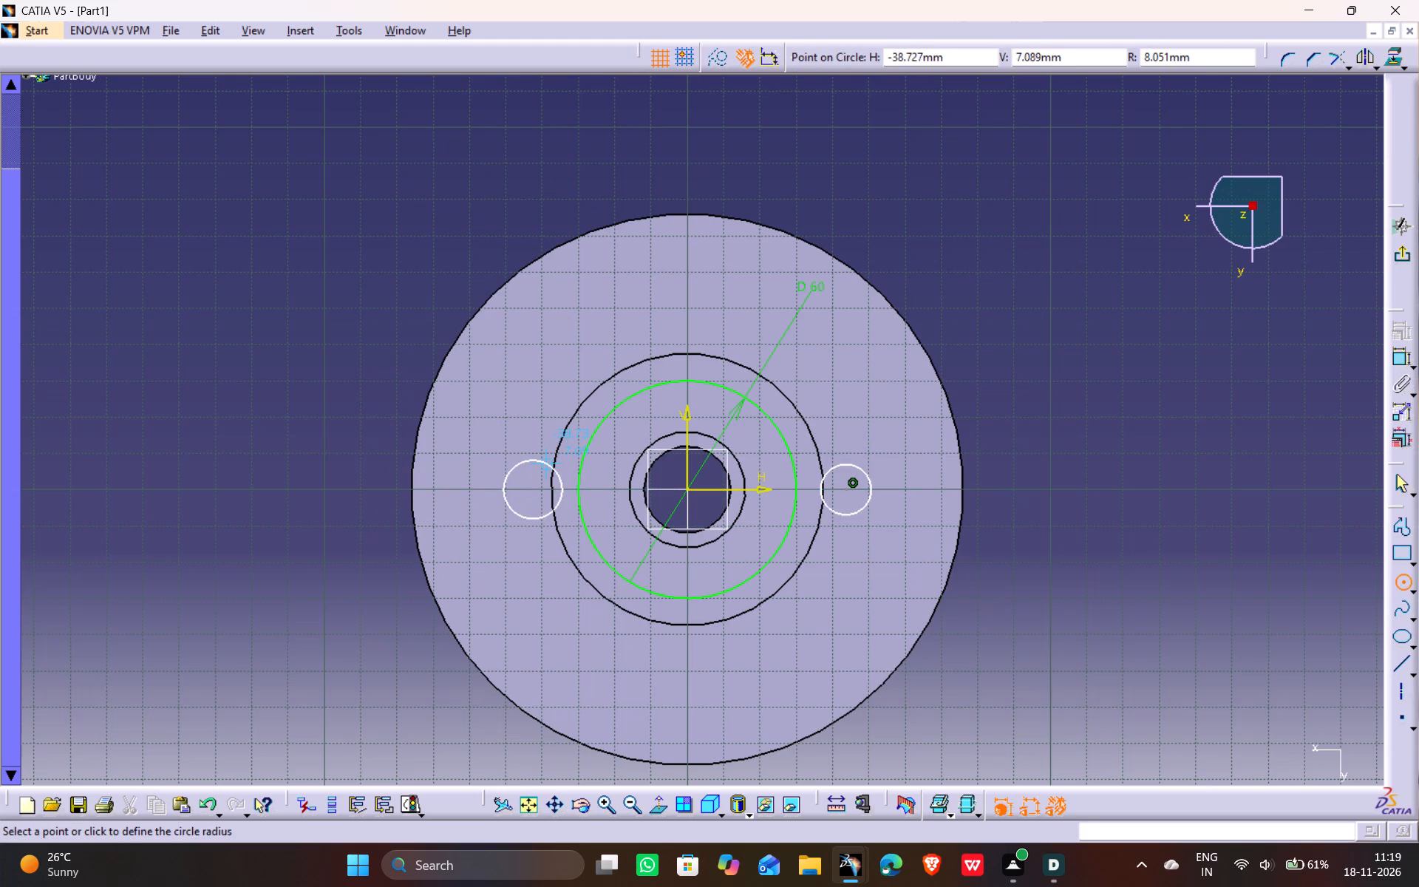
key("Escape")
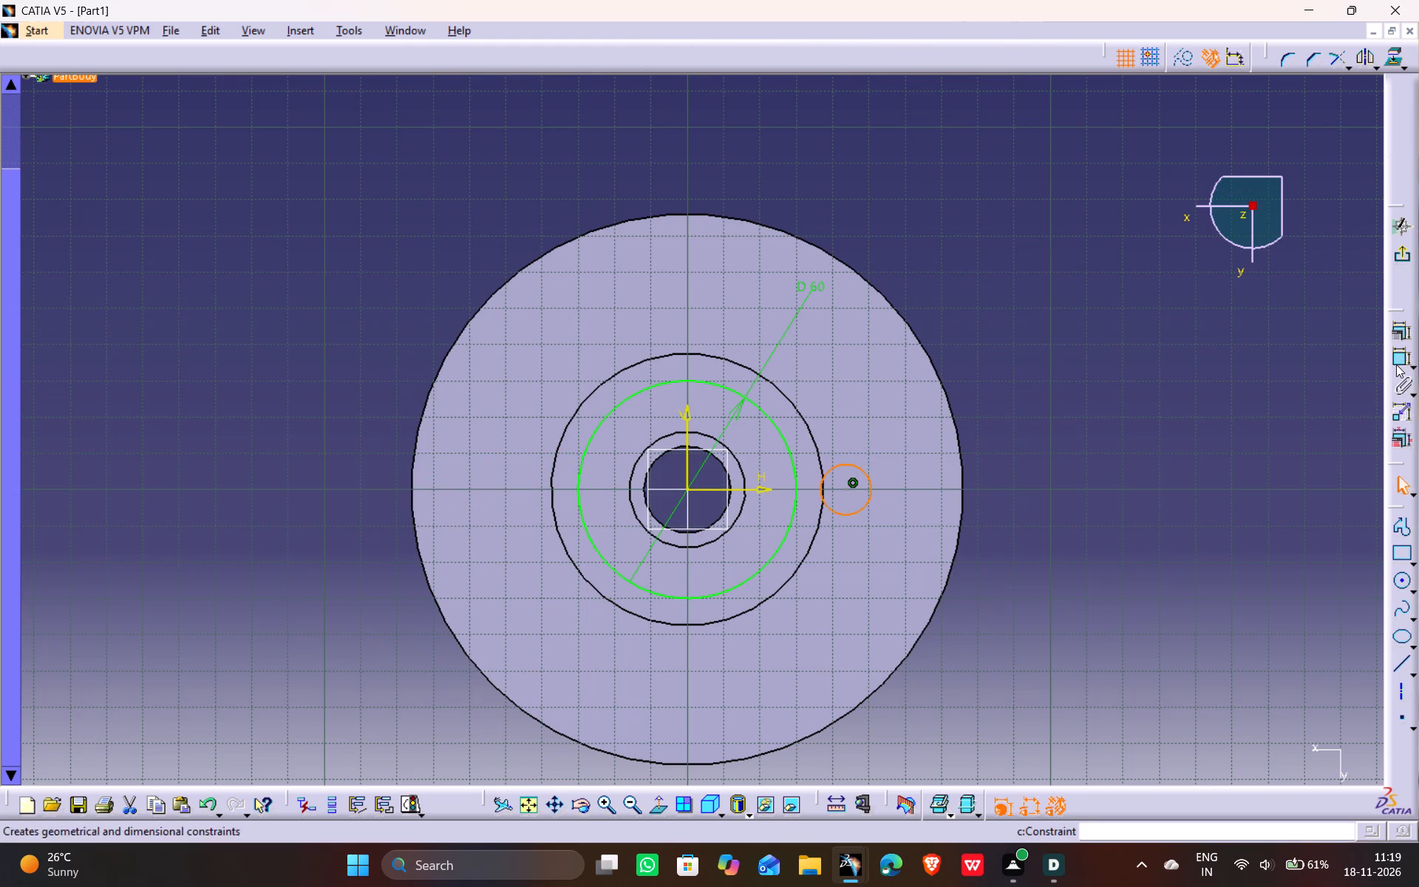
Dimension the diameter of the small circle on the H axis as 28 mm.
left_click(1396, 360)
left_click(1066, 347)
double_click(1078, 340)
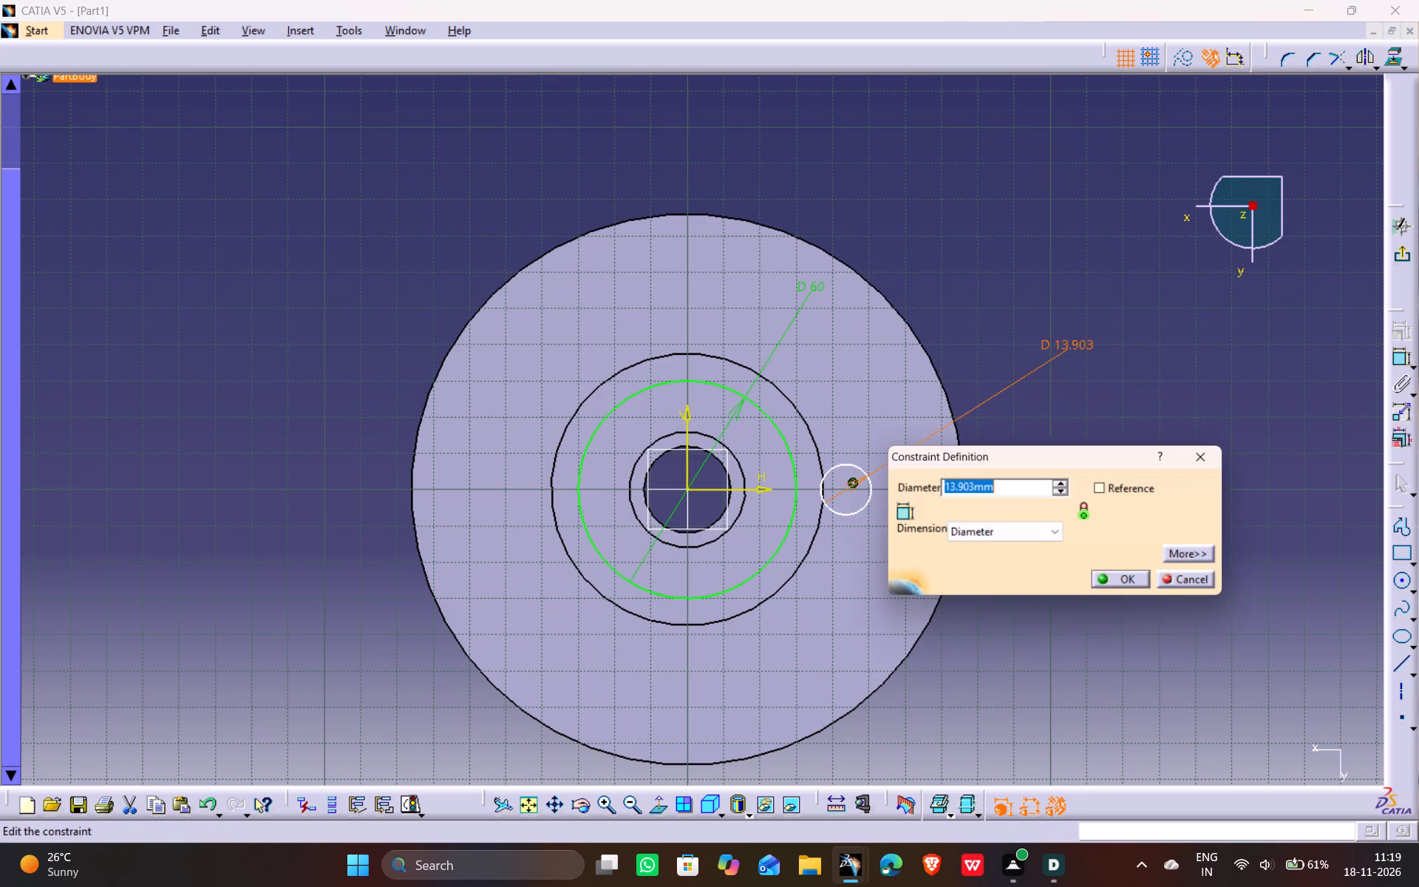
type("14")
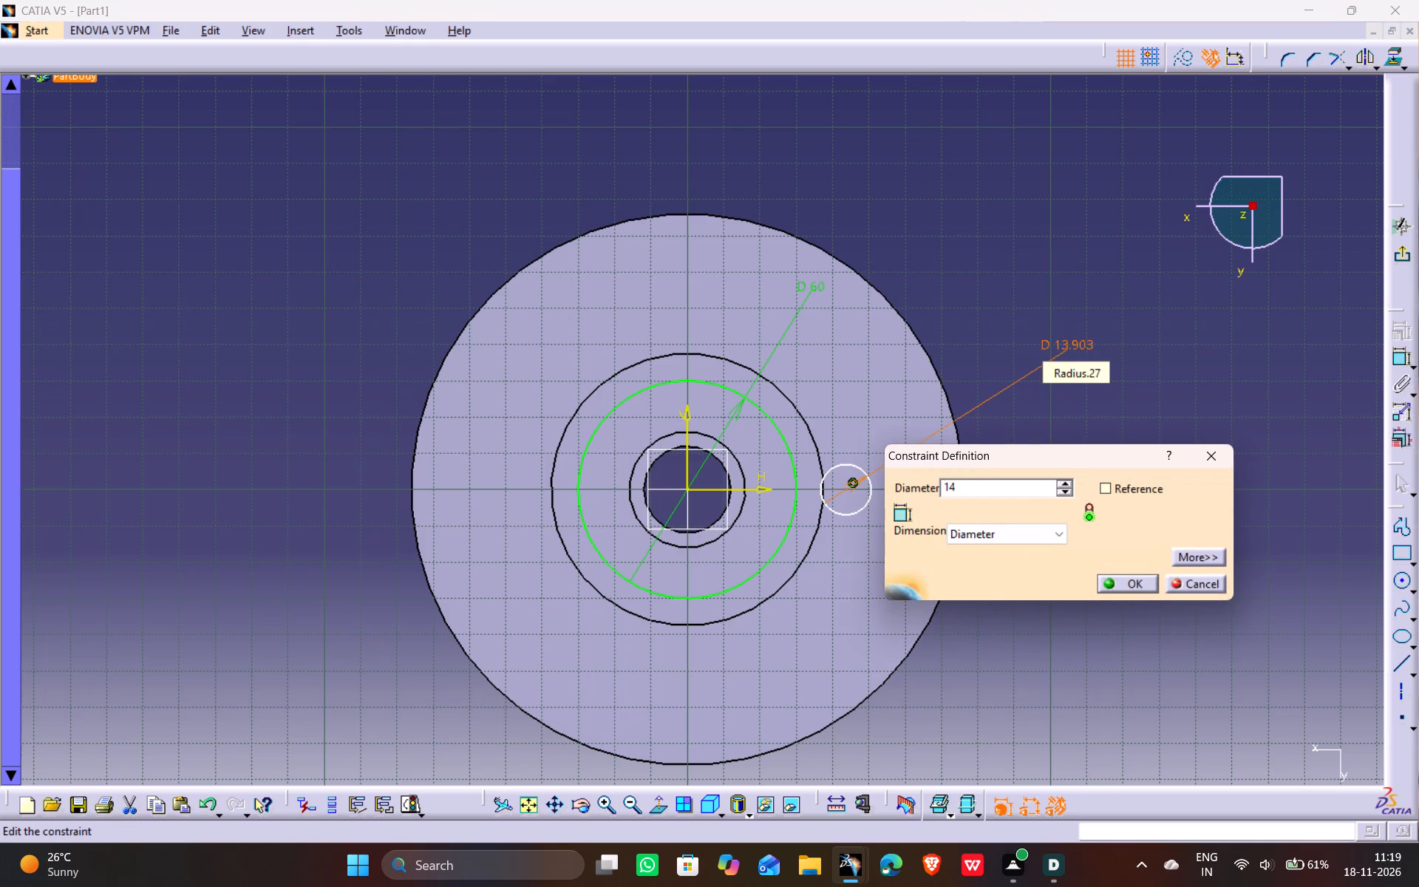
key("BackSpace")
key("BackSpace")
type("24")
key("BackSpace")
key("8")
key("Return")
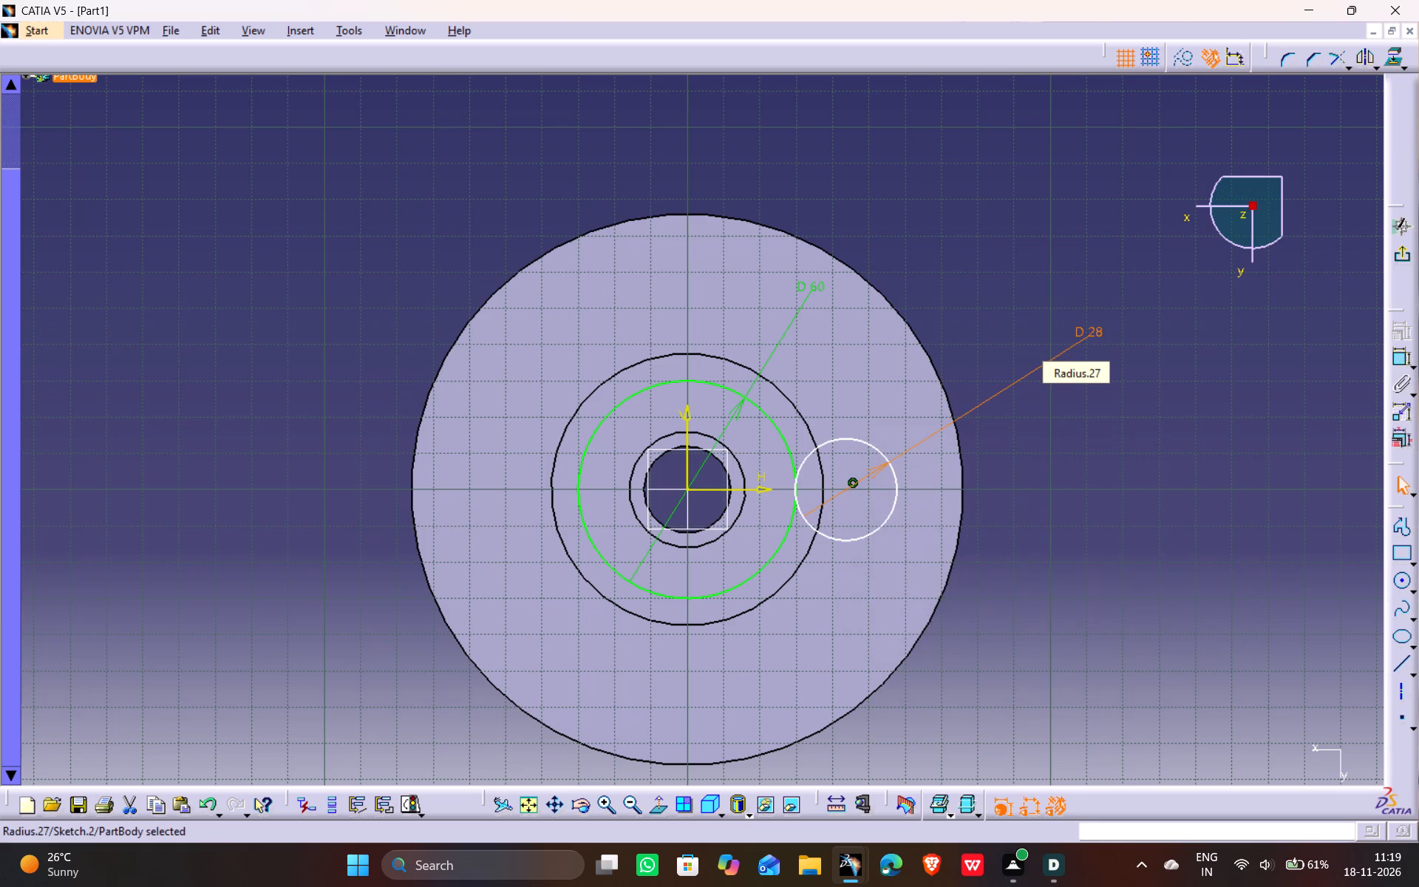
Move the 28 mm circle outward along the H axis to about 48 mm from the origin.
left_click_drag(856, 538, 871, 541)
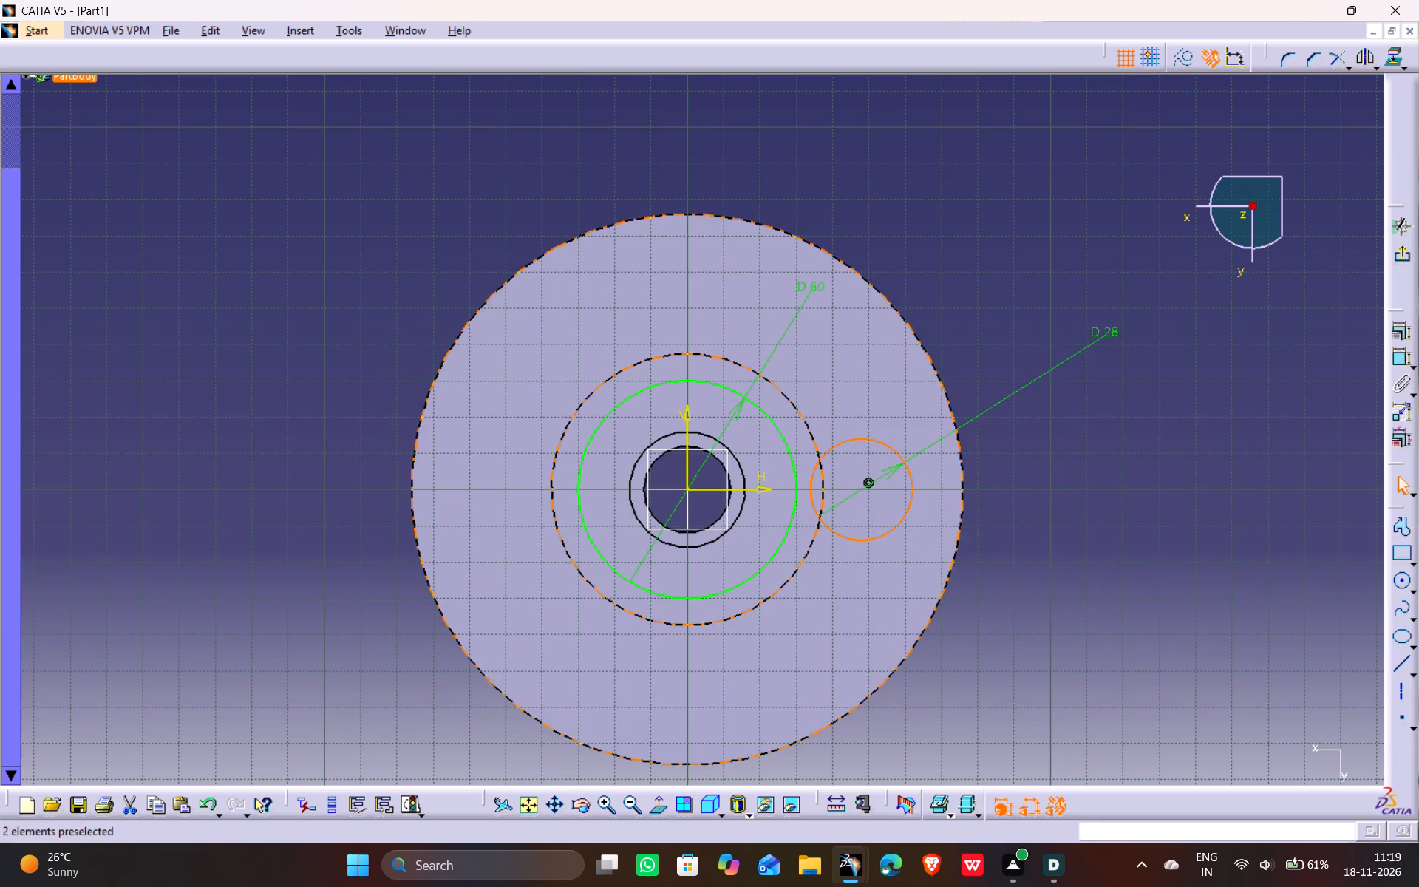
left_click(1074, 486)
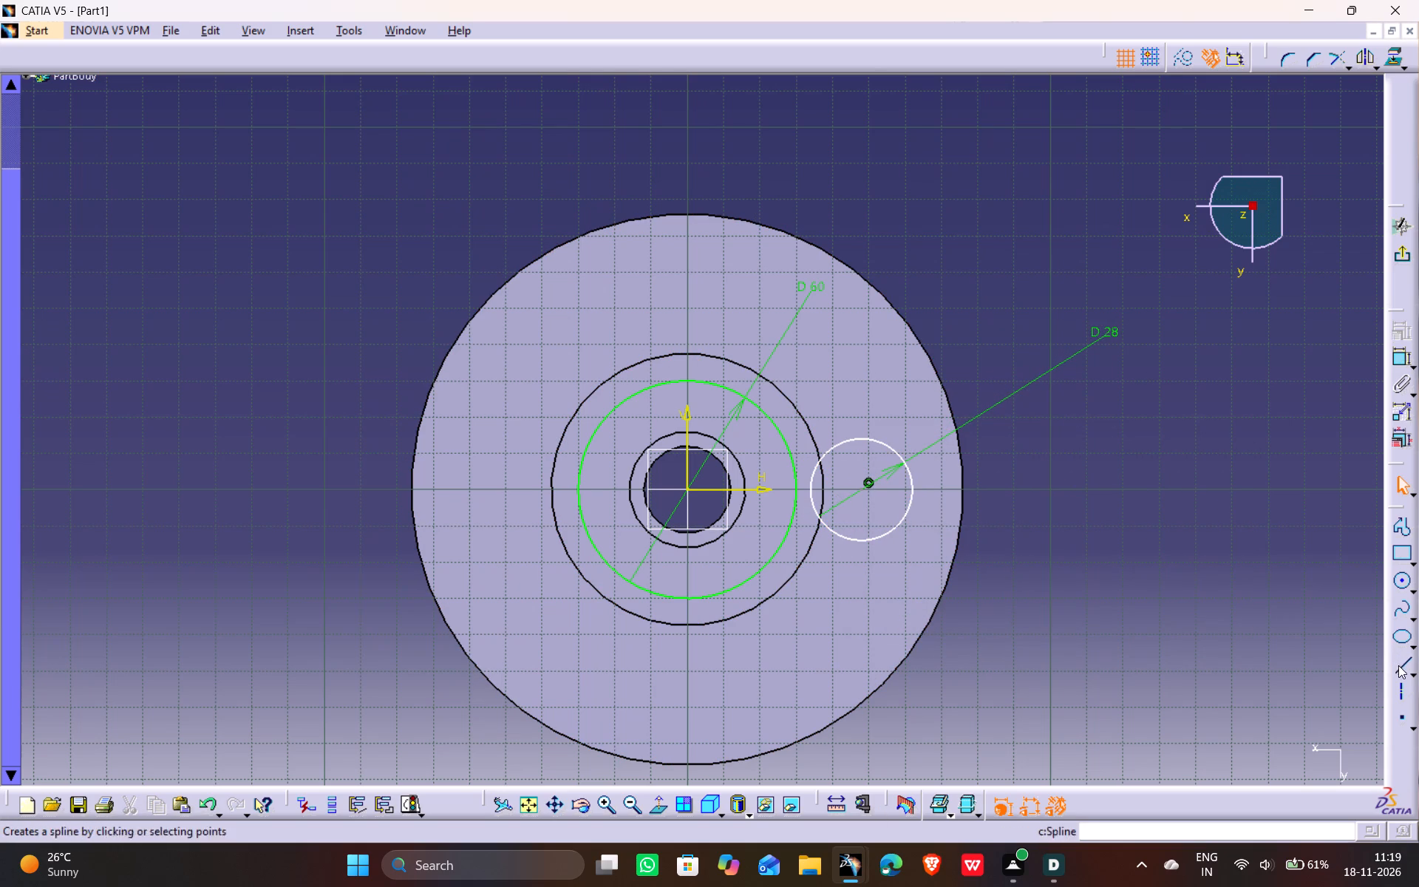
Draw a slanted line about 63 mm long from the top of the 60 mm circle, tangent to the 28 mm circle's upper side.
left_click(1401, 665)
left_click(702, 382)
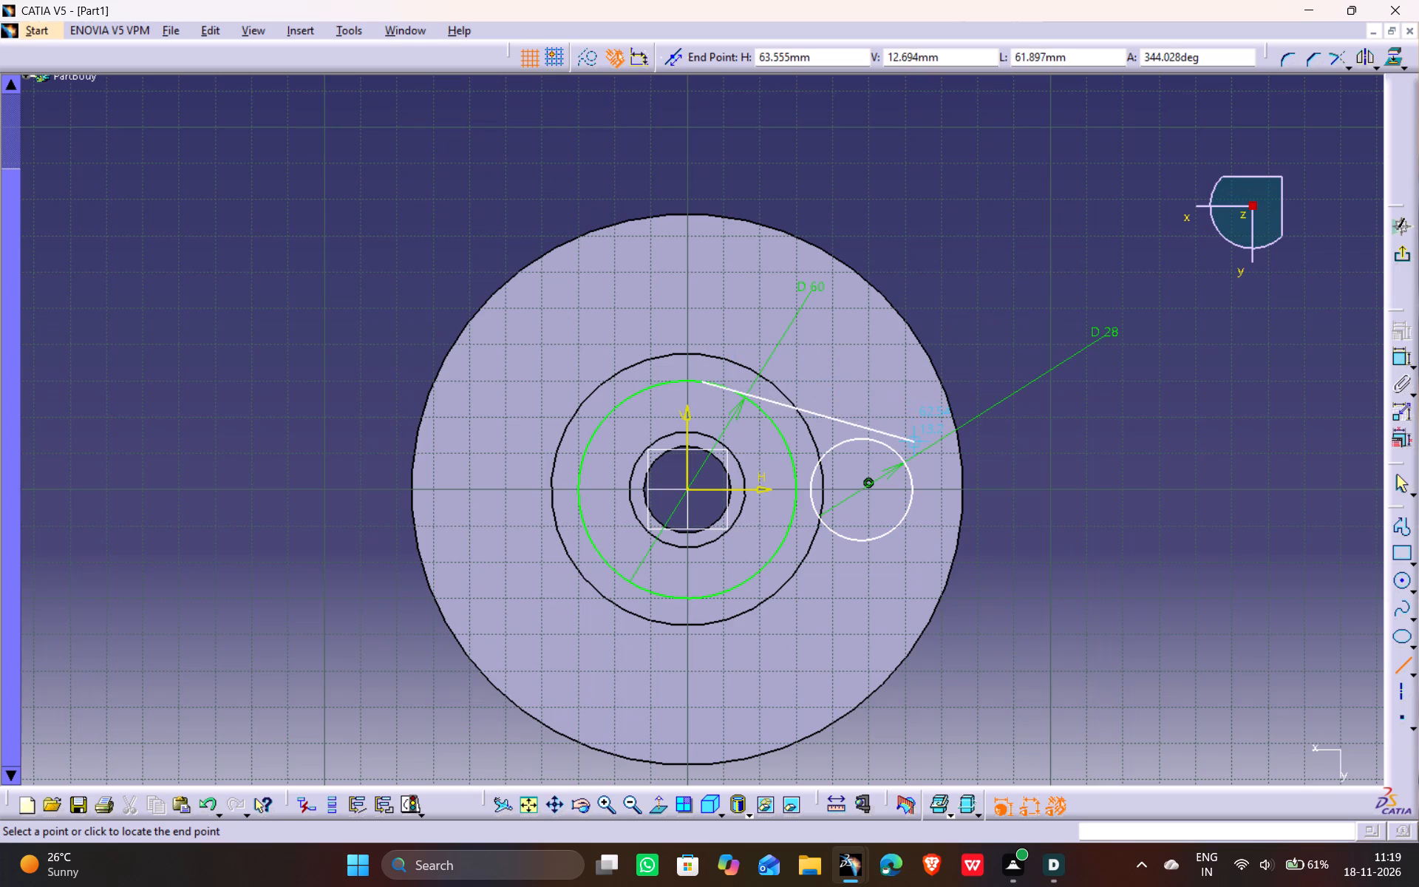
left_click(916, 458)
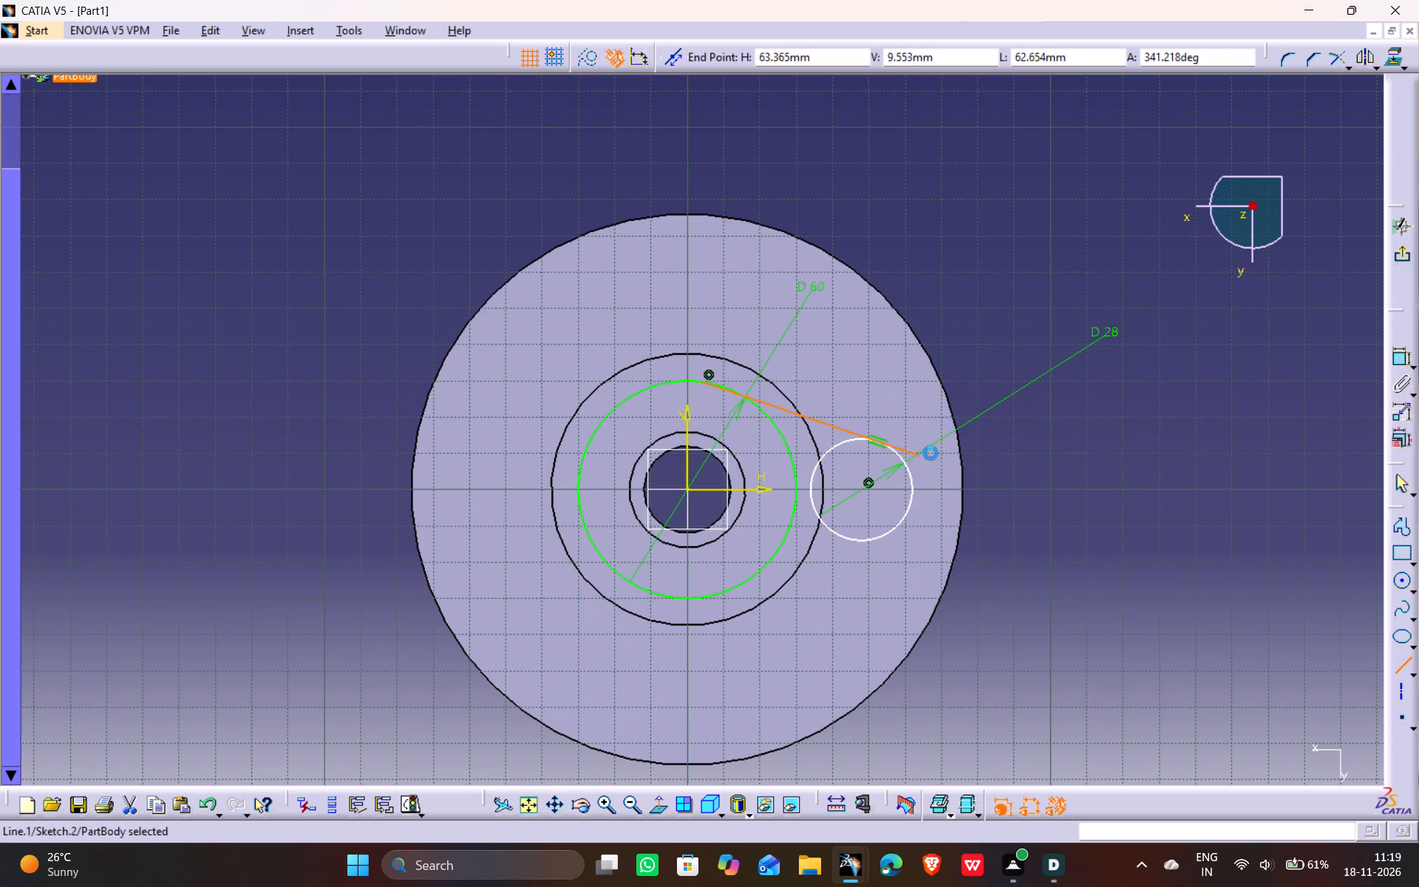
left_click(1208, 469)
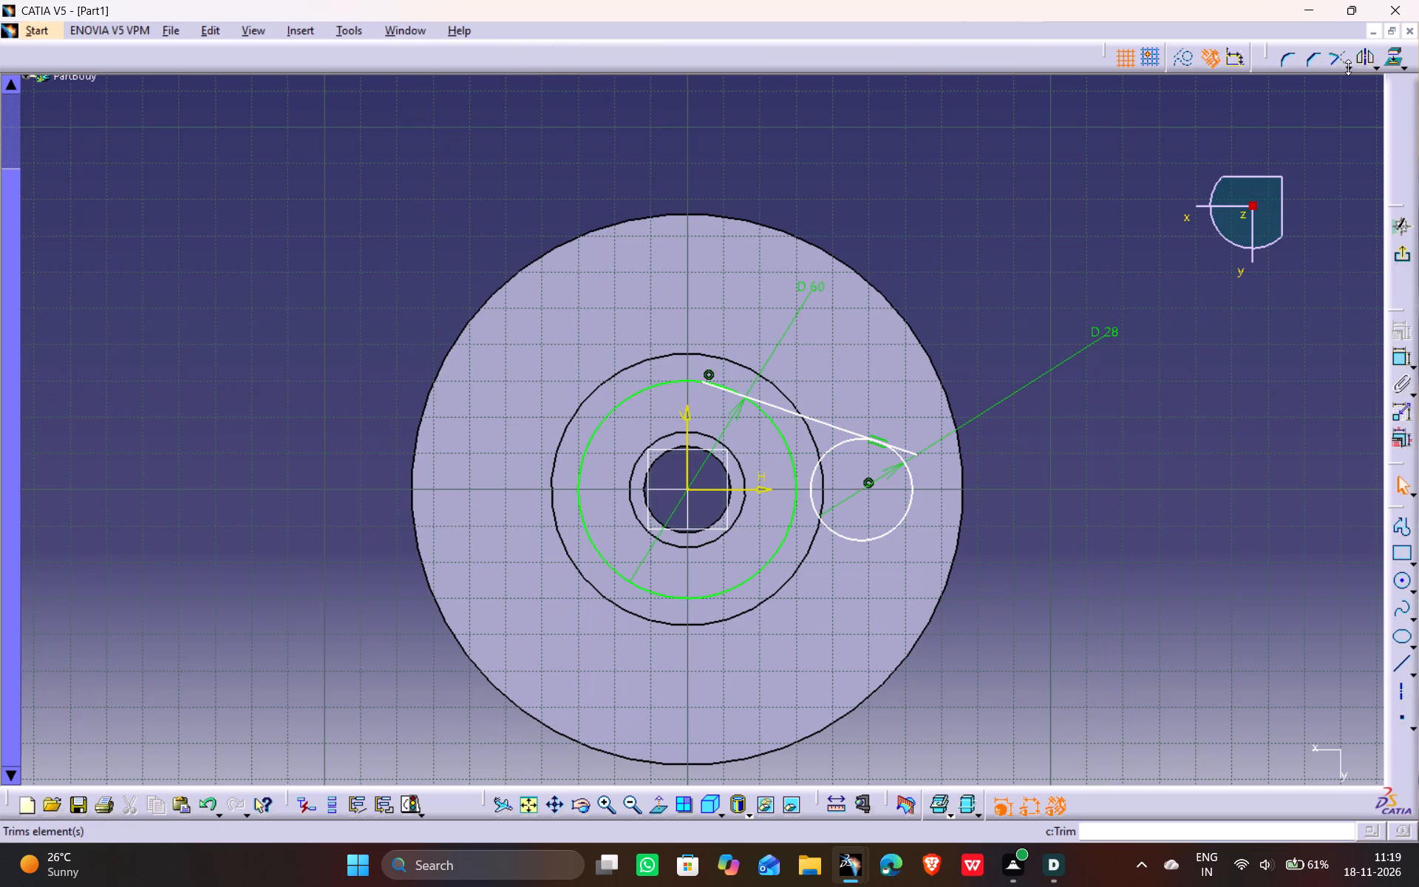
Apply a tangency constraint between the slanted line and the 60 mm circle.
left_click(762, 400)
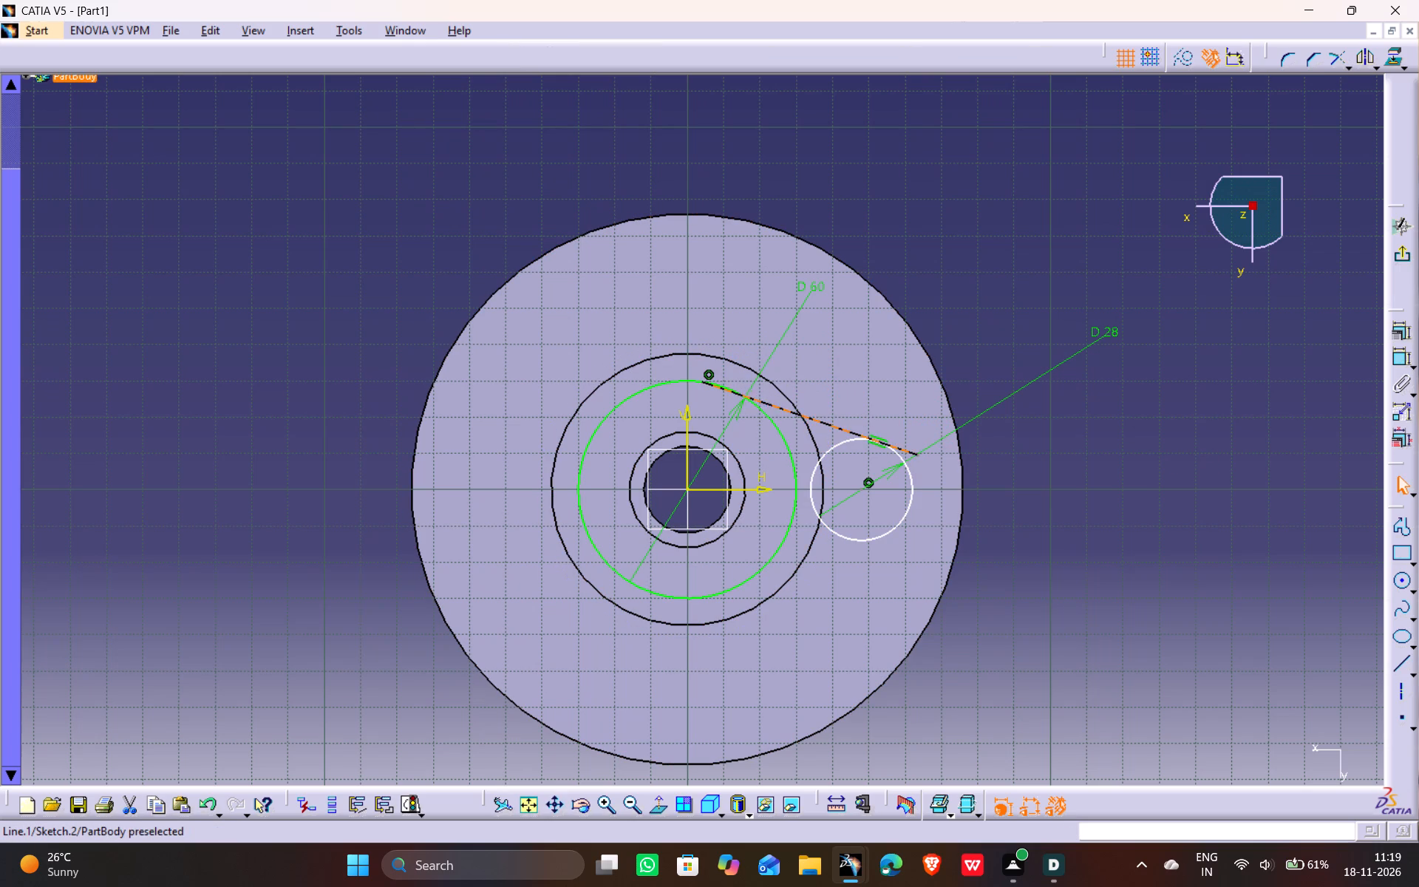
left_click(761, 412, "ctrl")
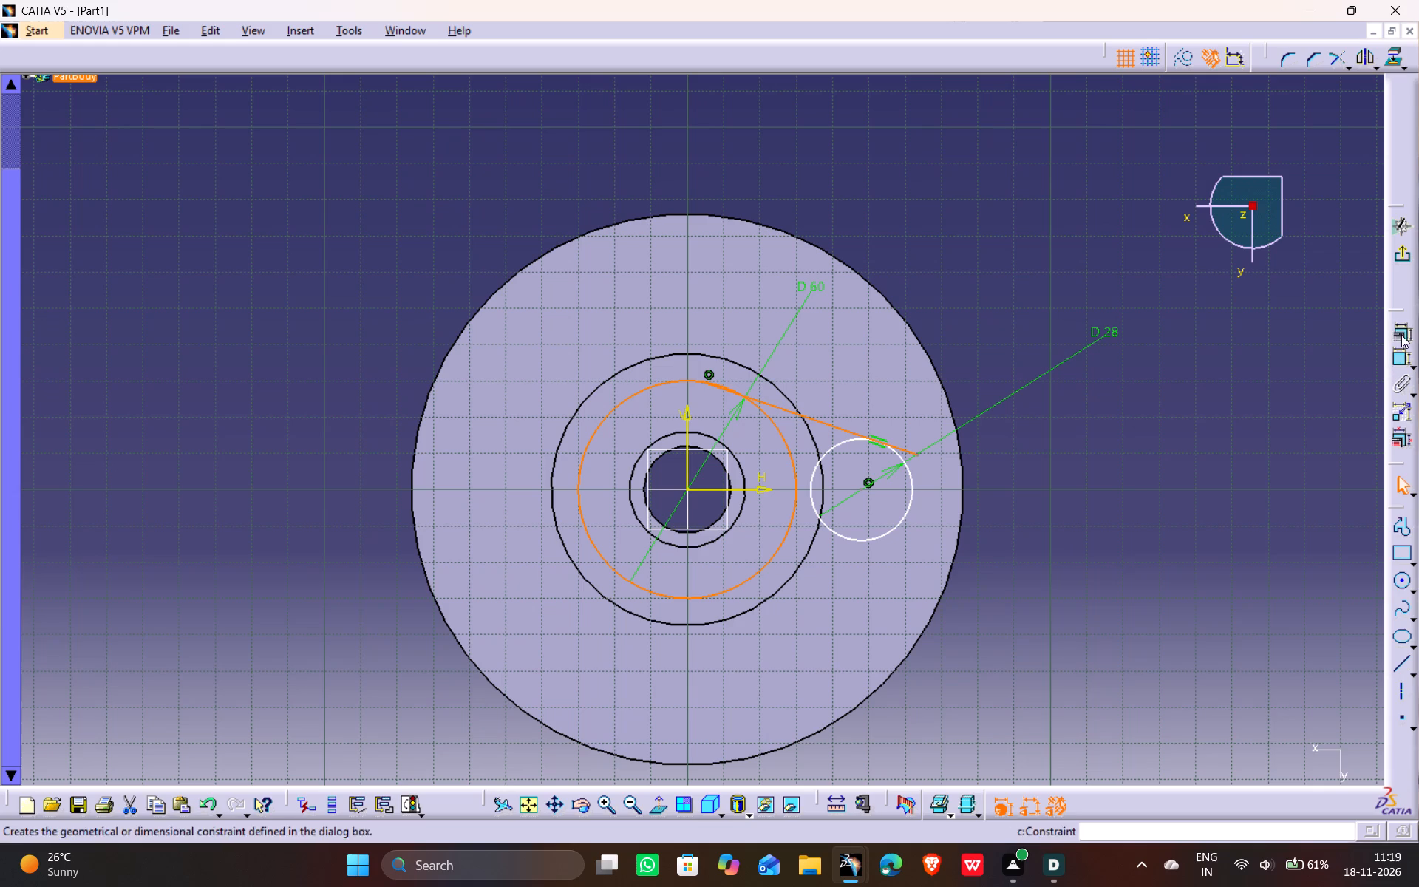
left_click(1402, 333)
left_click(1313, 619)
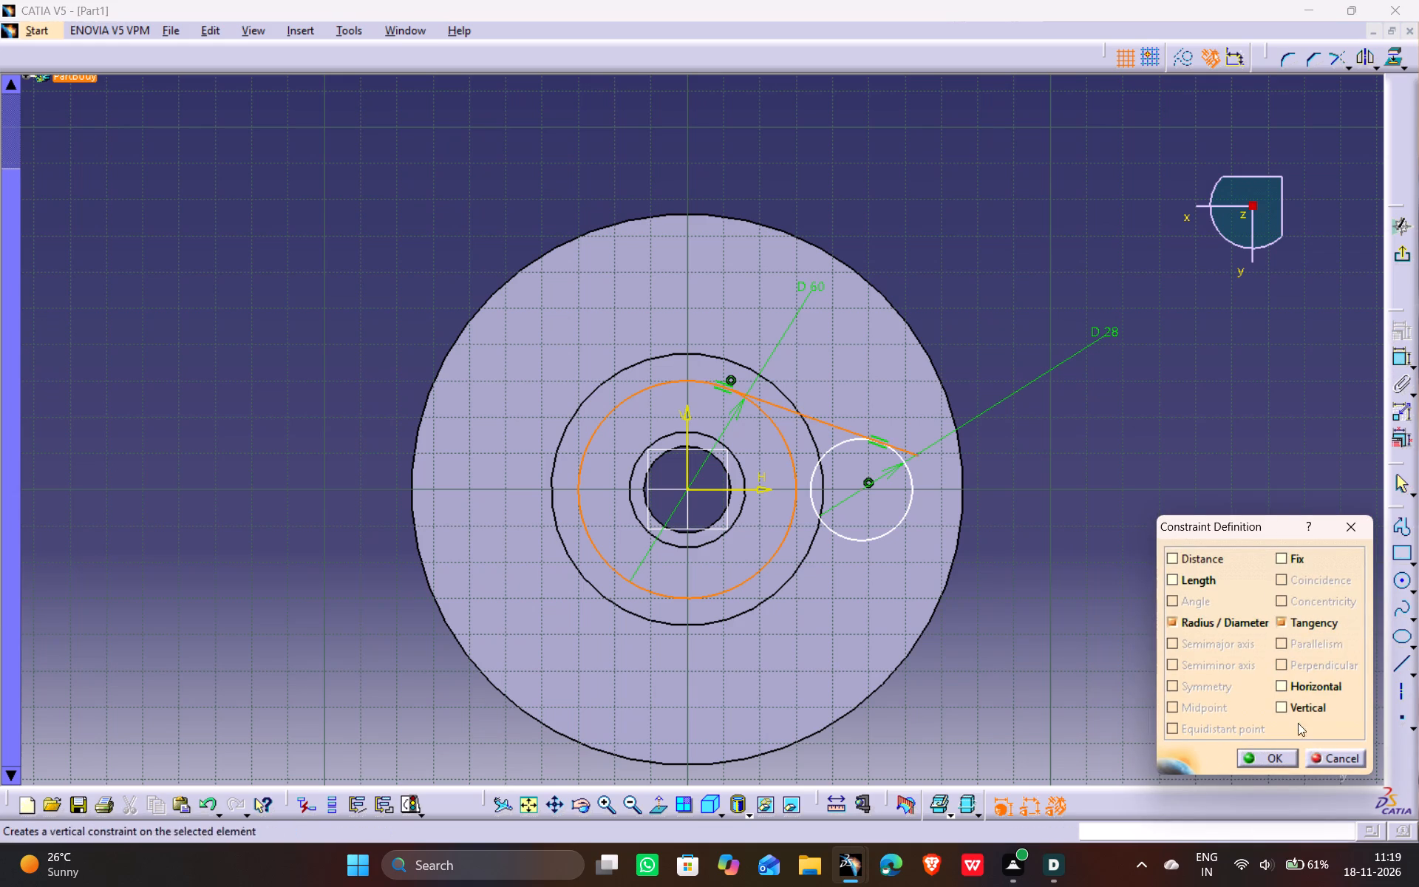
left_click(1282, 751)
left_click(1190, 639)
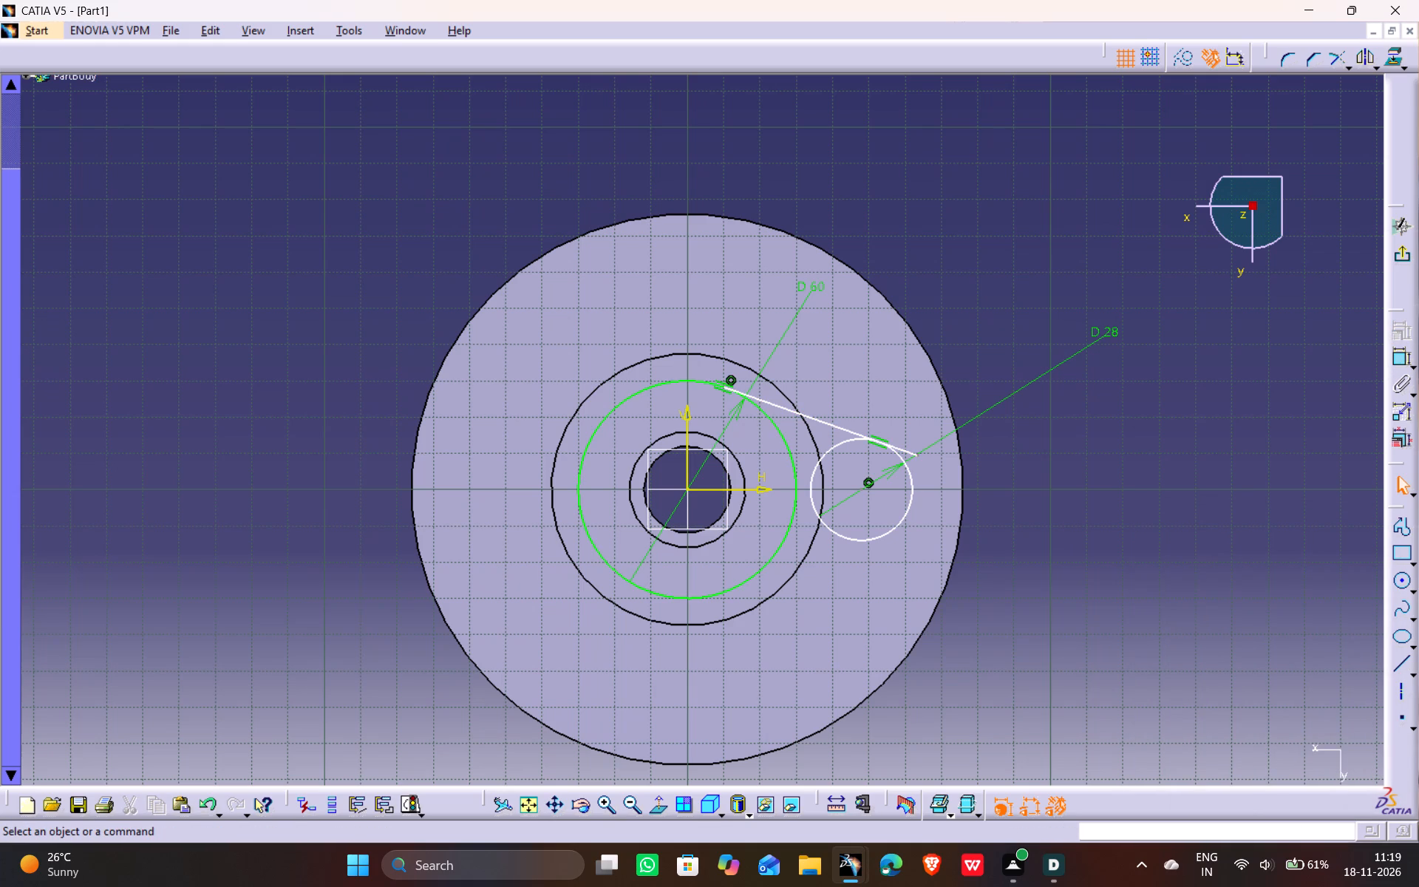
Quick Trim the end of the slanted line that extends past its tangent point on the 28 mm circle.
left_click(1350, 68)
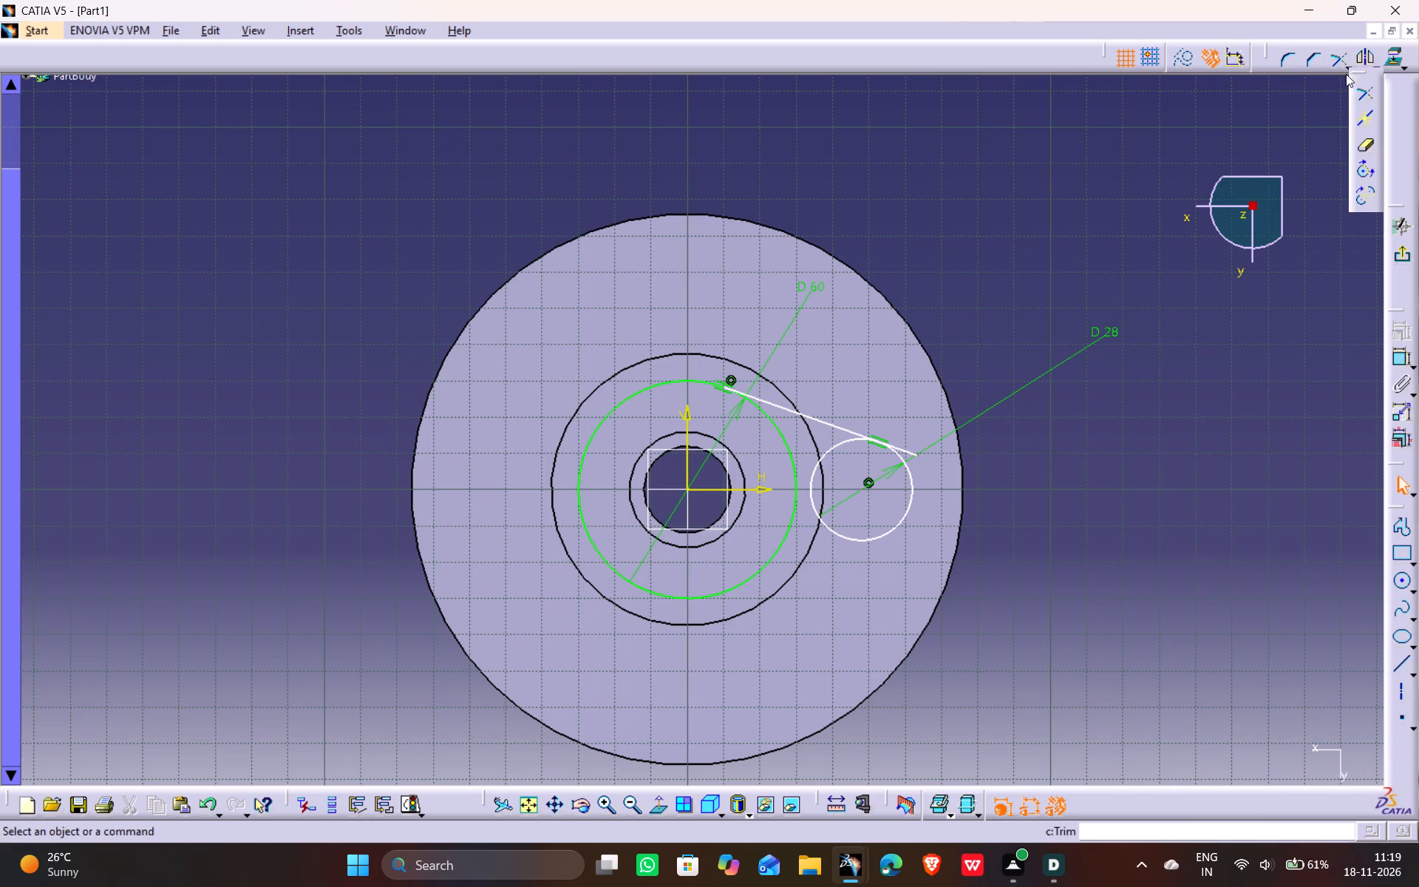
left_click(1362, 154)
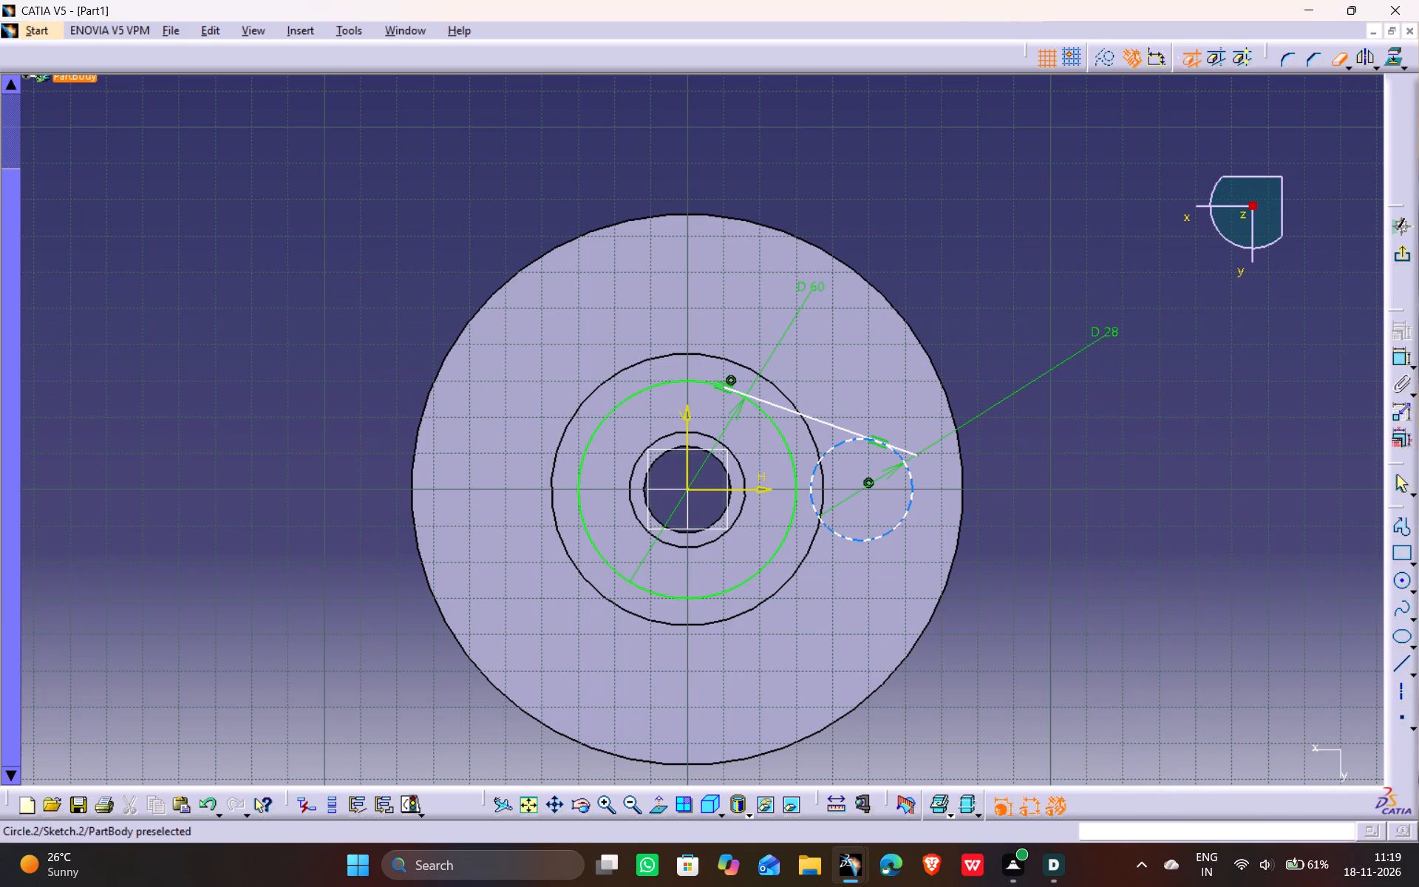
left_click(903, 452)
left_click(1038, 344)
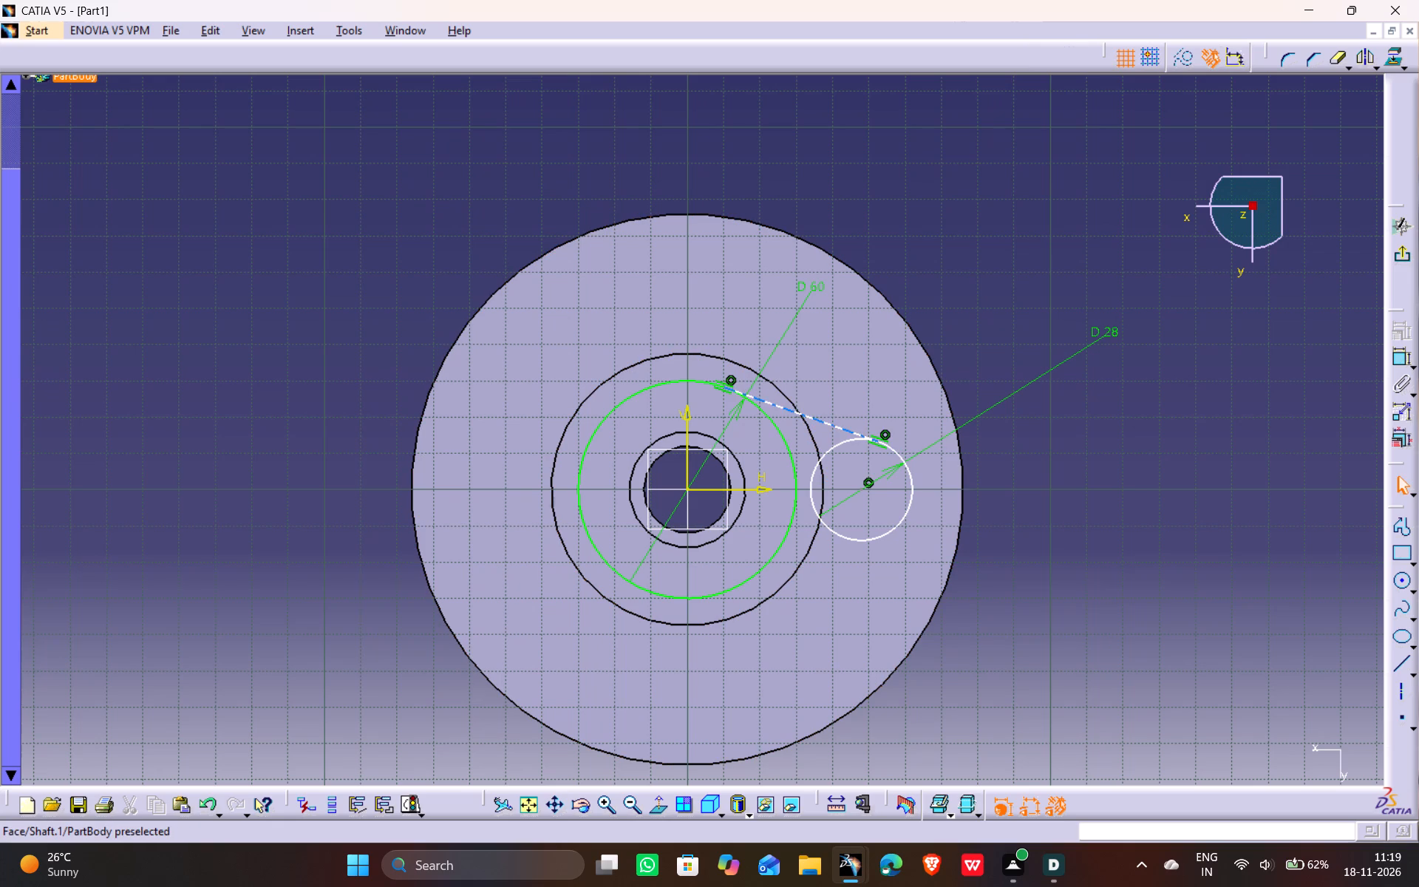
Mirror the tangent line about the H axis.
left_click(838, 424)
left_click(1366, 53)
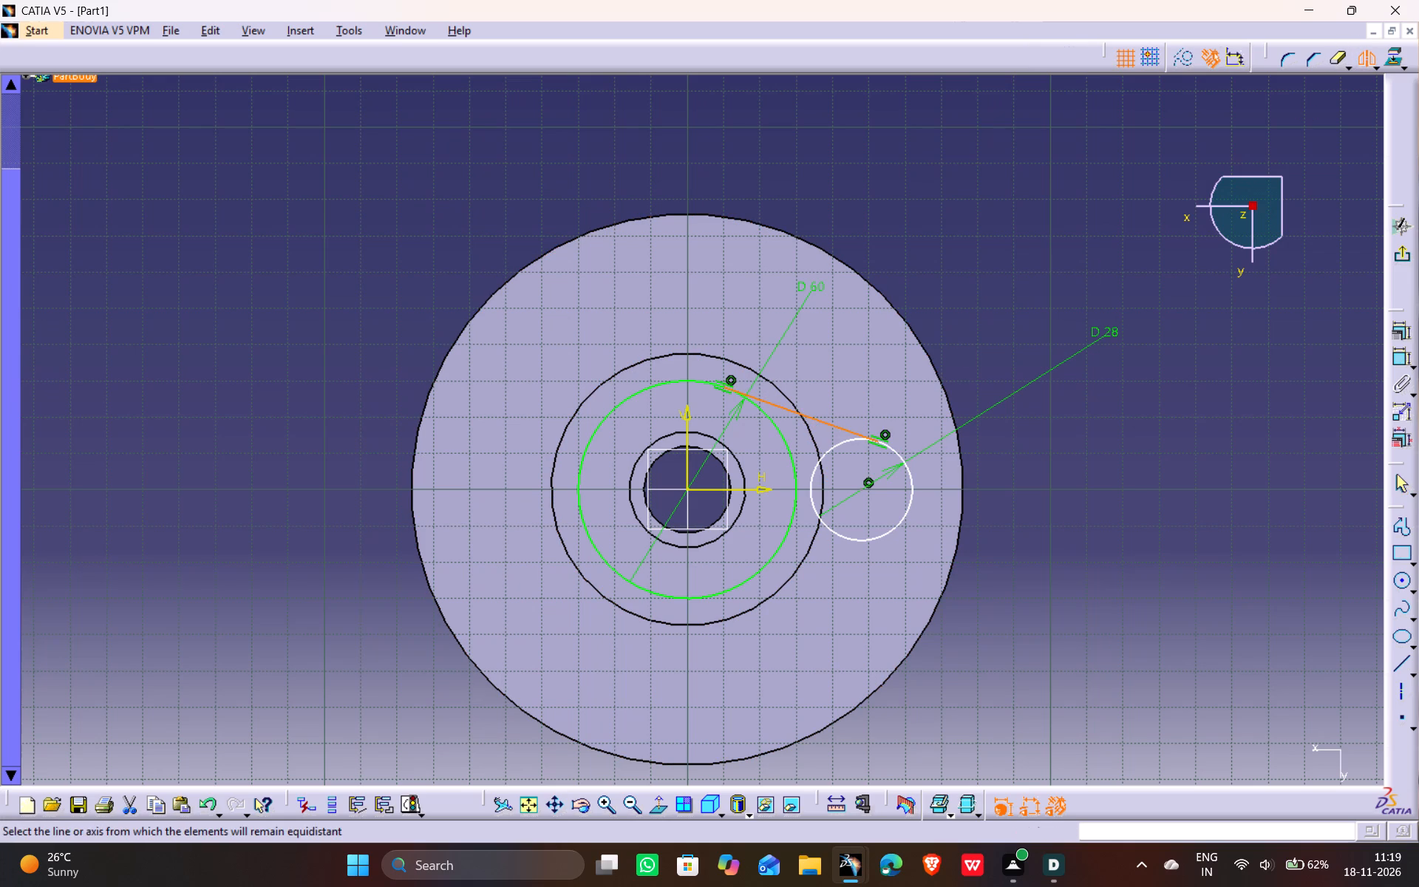
left_click(761, 492)
left_click(1324, 432)
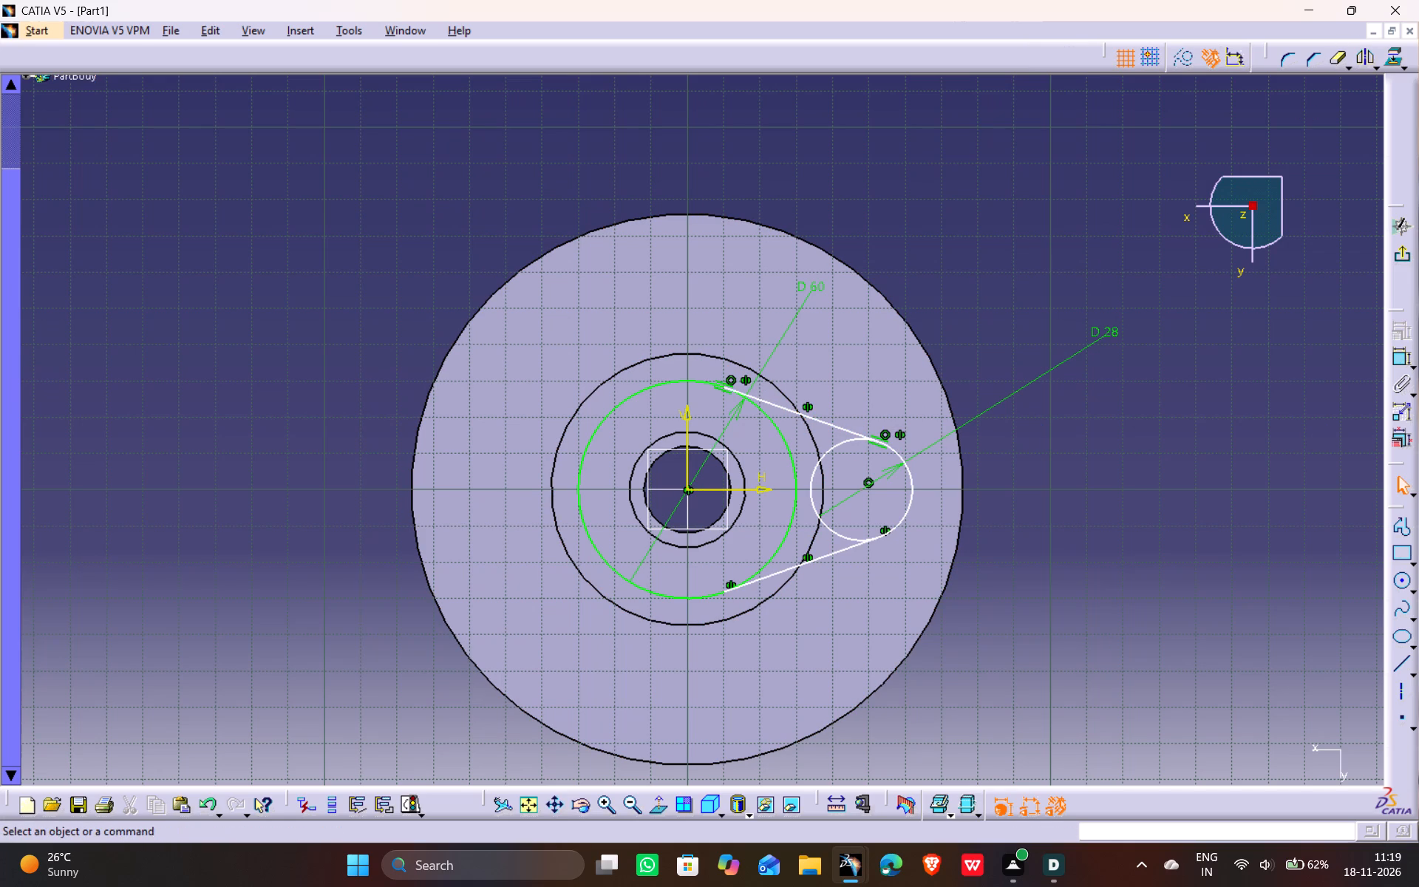
Quick Trim the inner arcs of the 60 mm and 28 mm circles lying between the two tangent lines.
left_click(1339, 58)
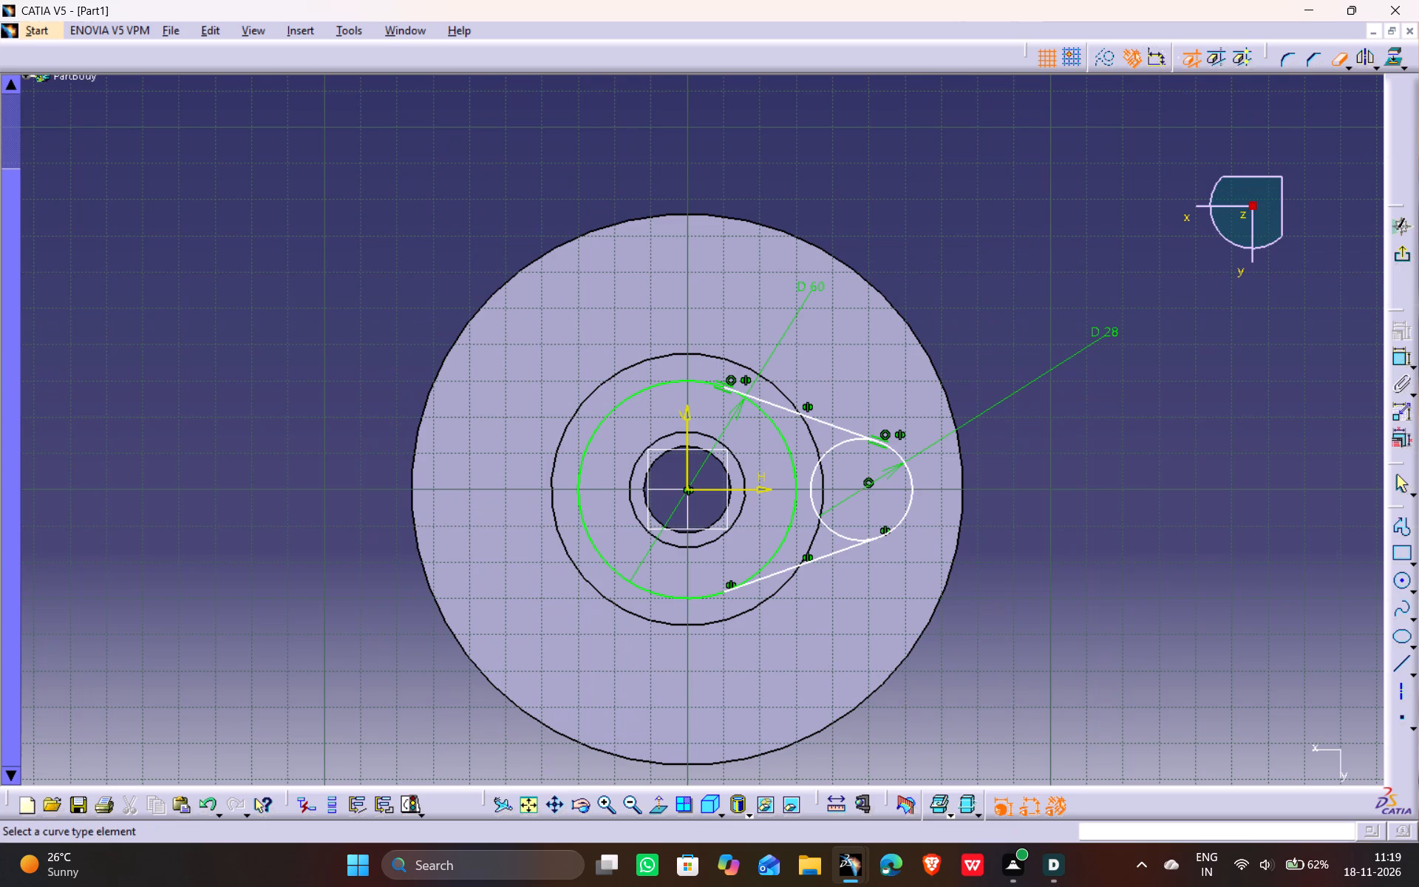
left_click(786, 441)
left_click(1339, 58)
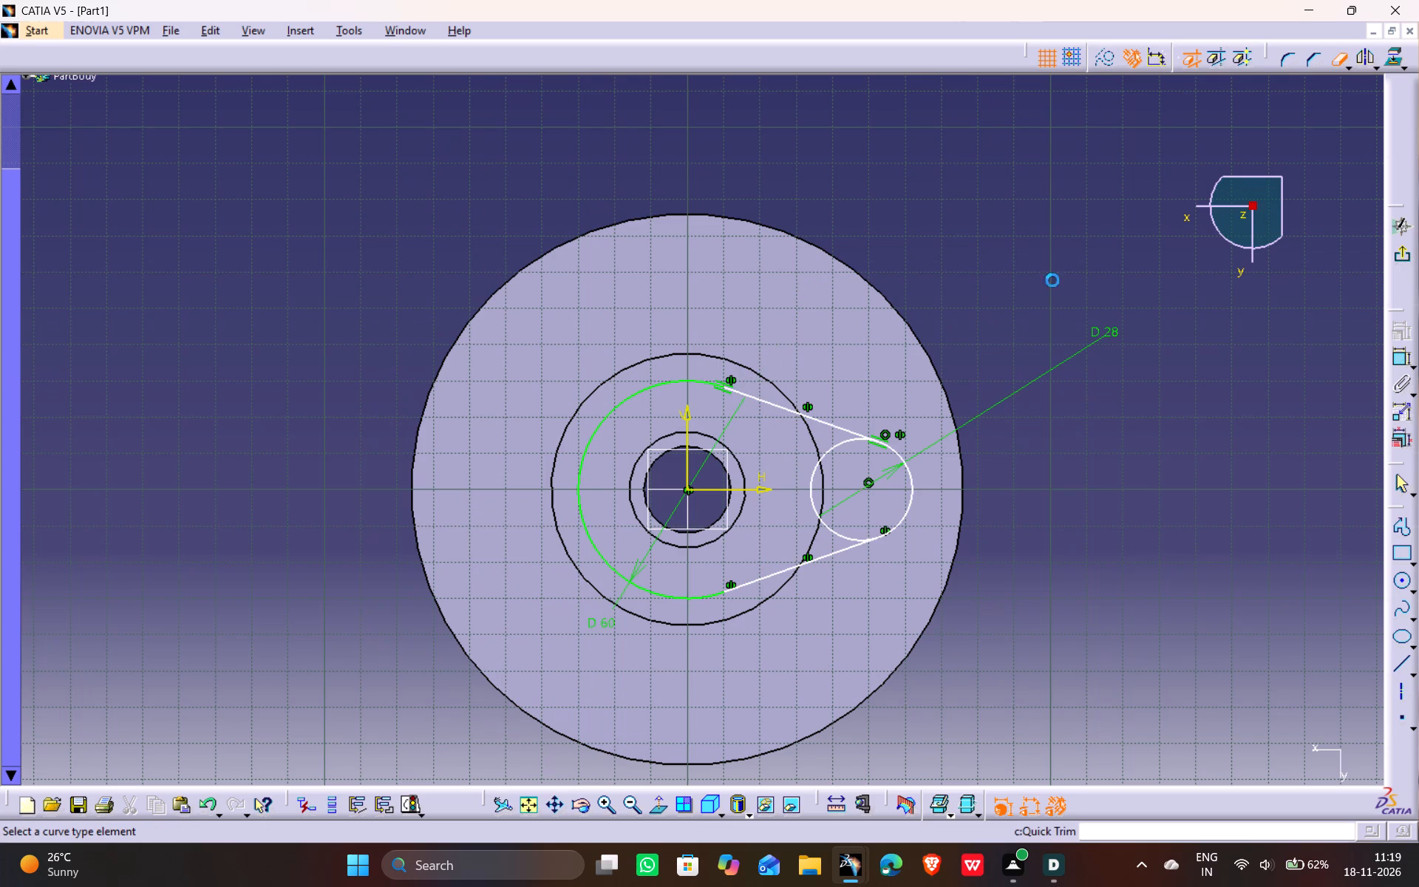
left_click(821, 463)
left_click(1012, 296)
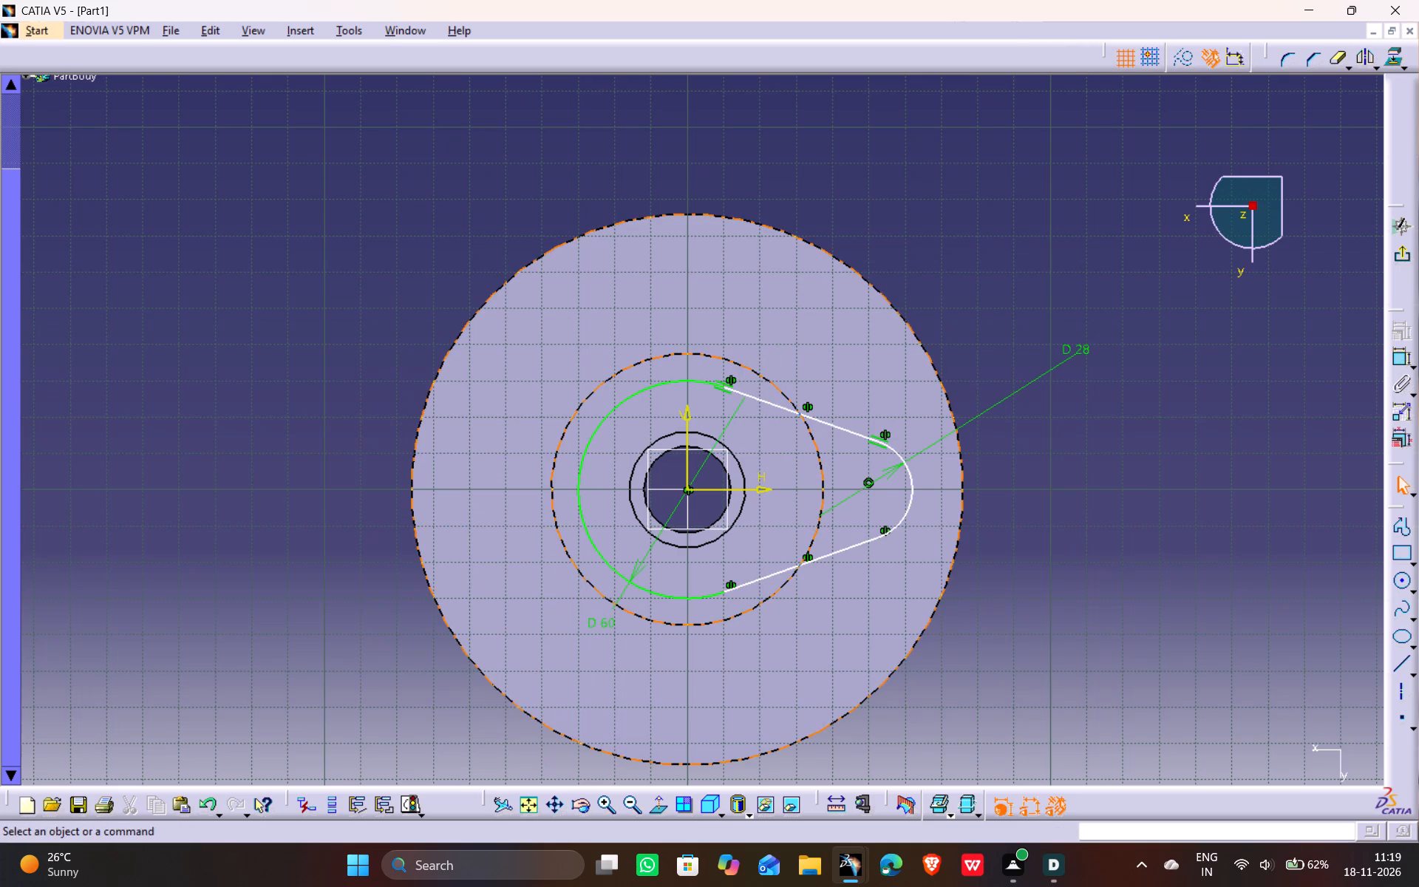
Mirror the two tangent lines and the 28 mm end arc about the V axis.
left_click(824, 420, "ctrl")
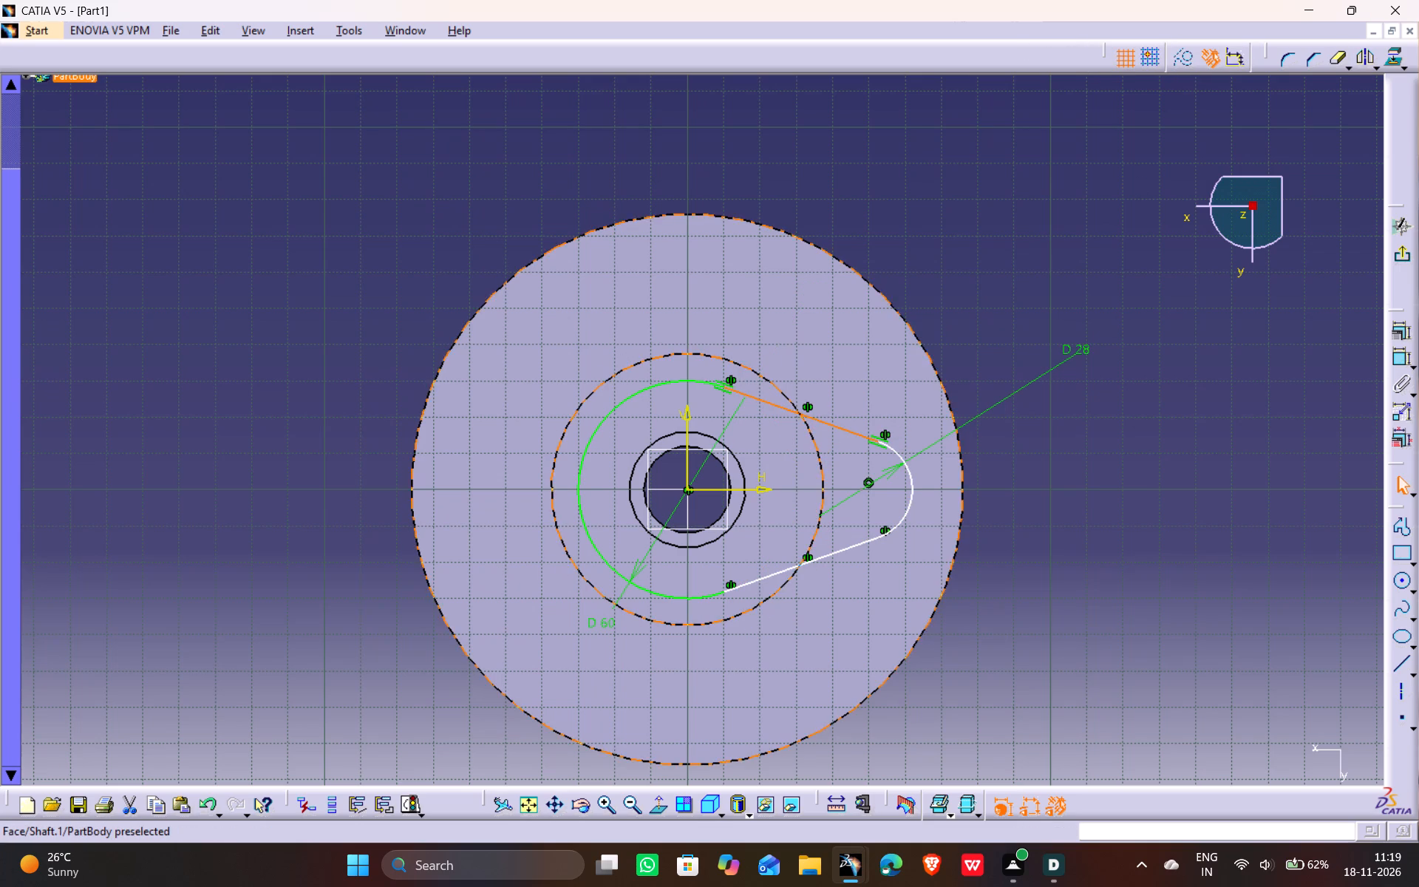
left_click(831, 555, "ctrl")
left_click(1367, 54)
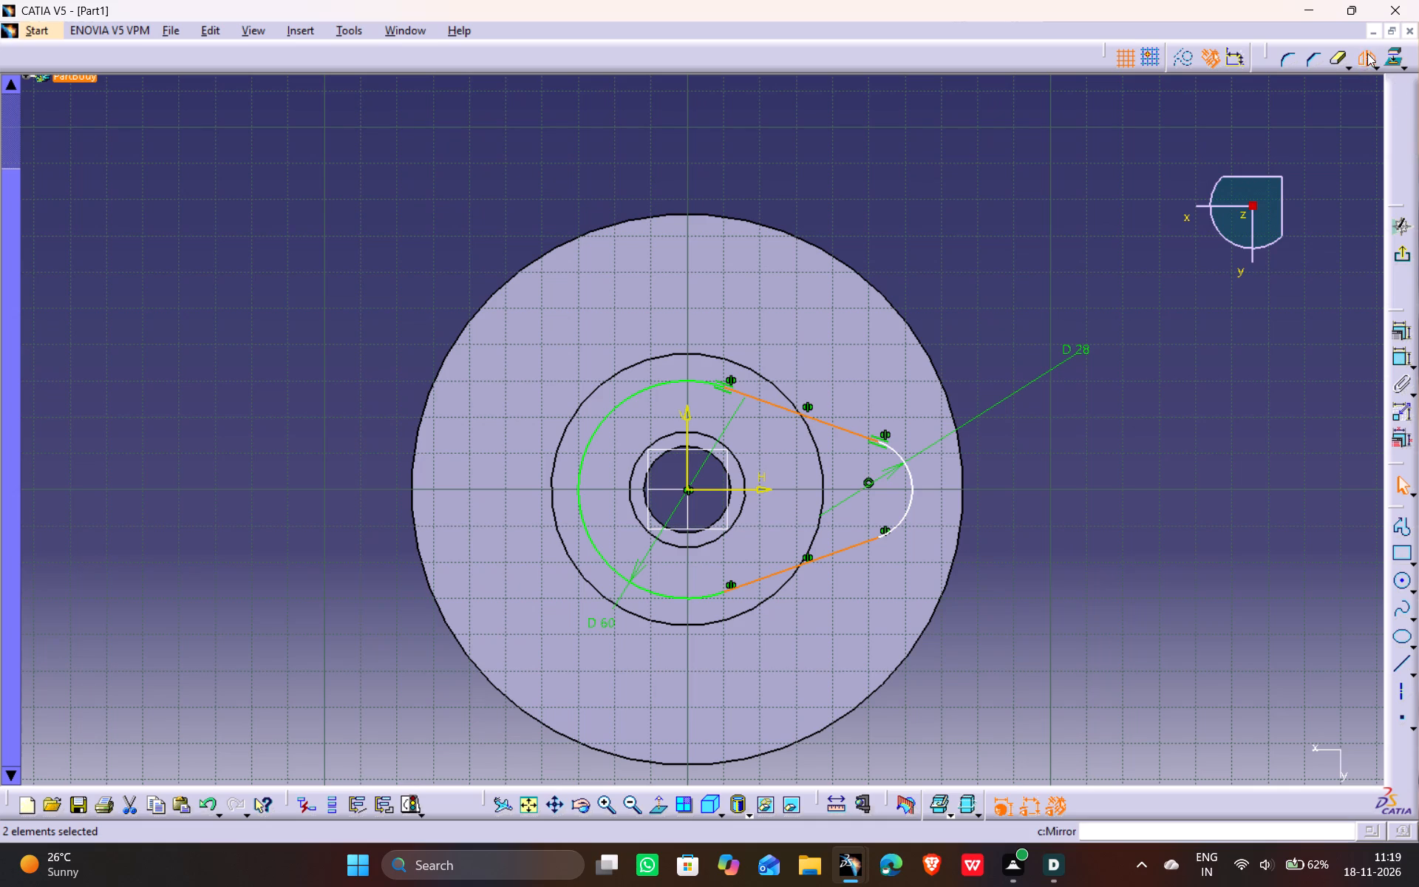
left_click(684, 418)
left_click(1072, 214)
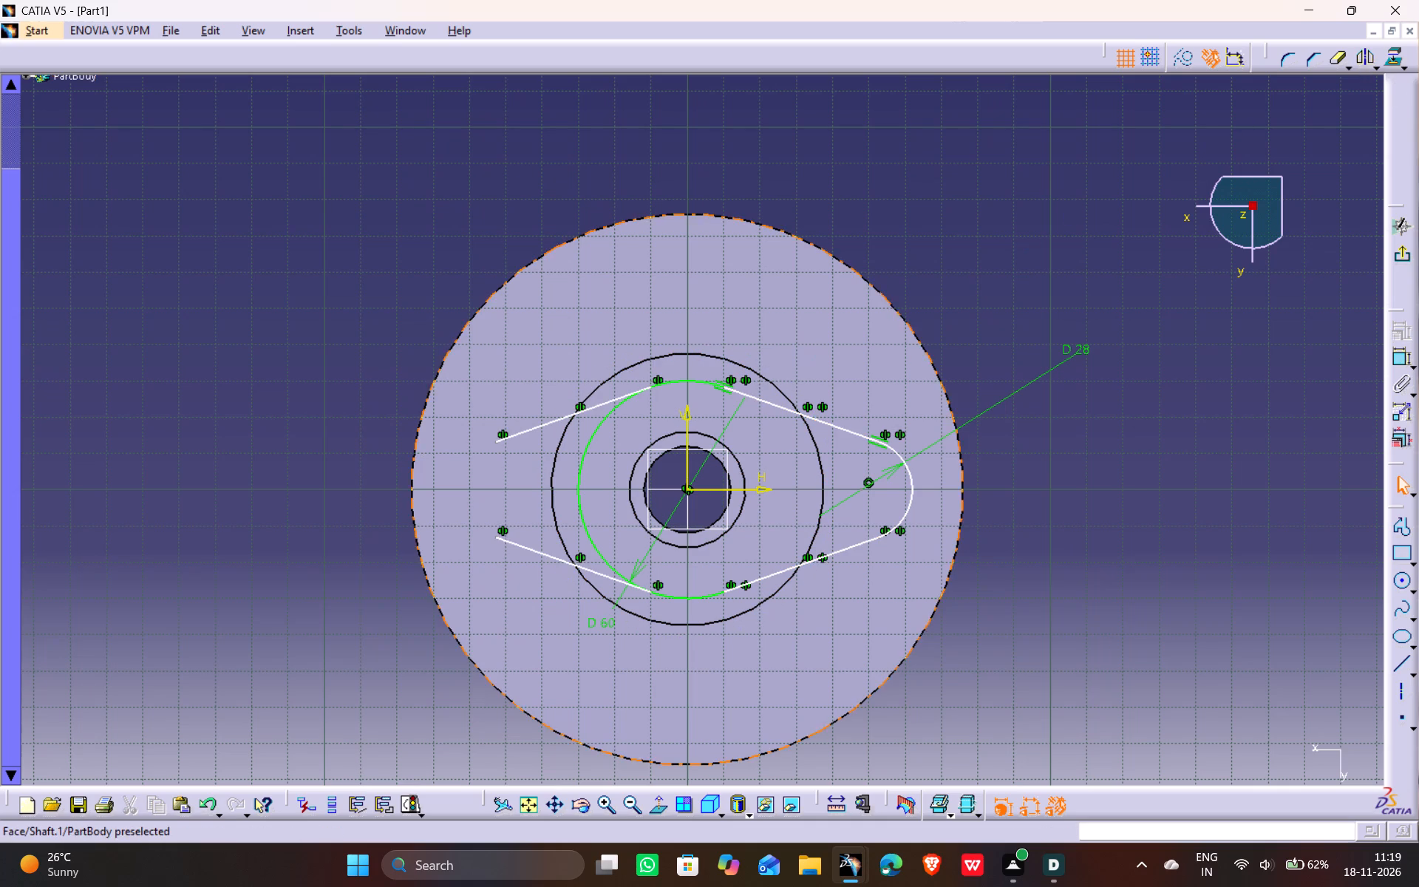
left_click(910, 499, "ctrl")
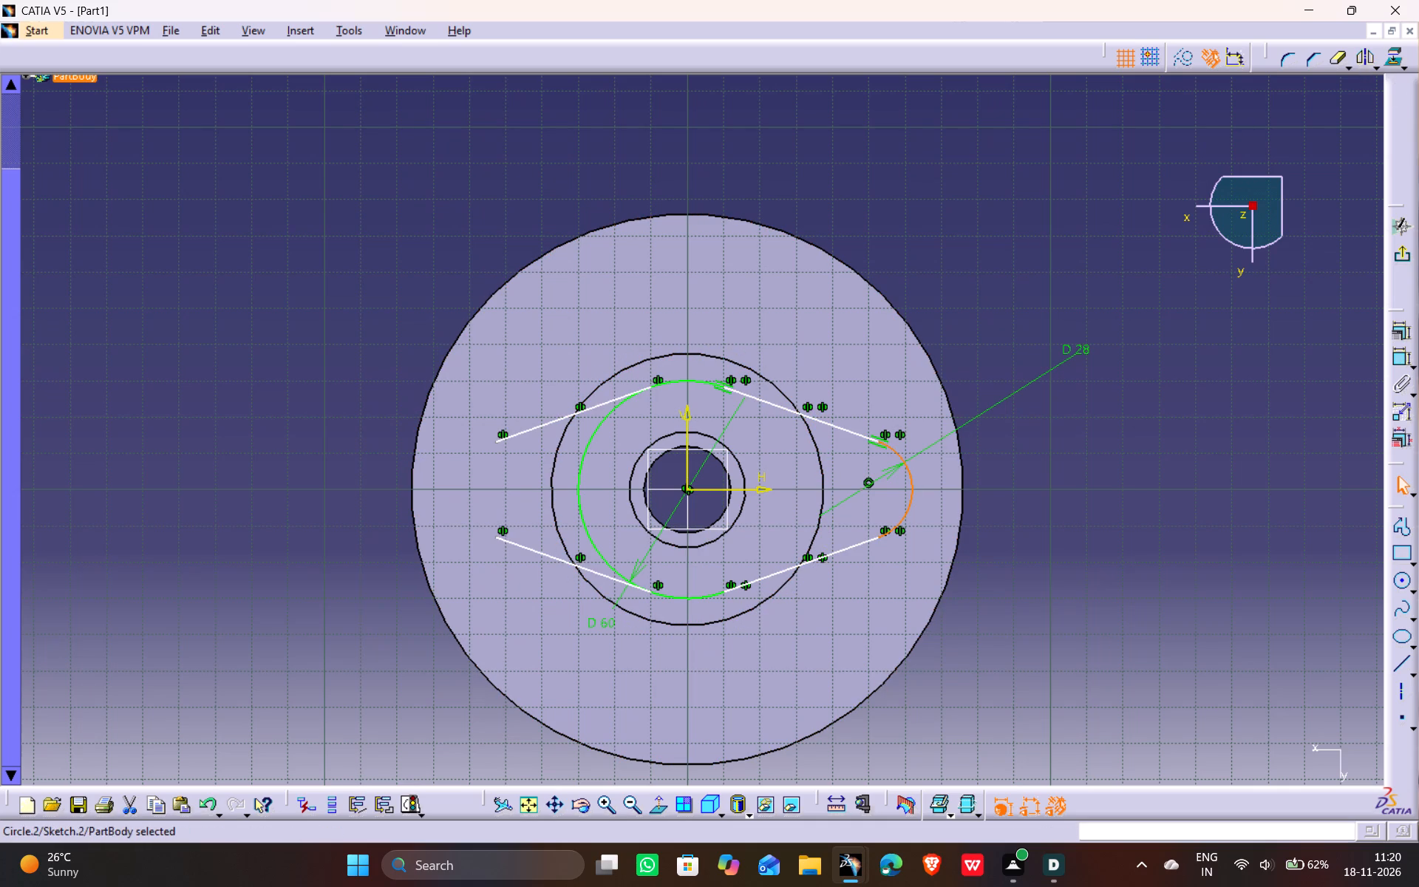
left_click(1367, 52)
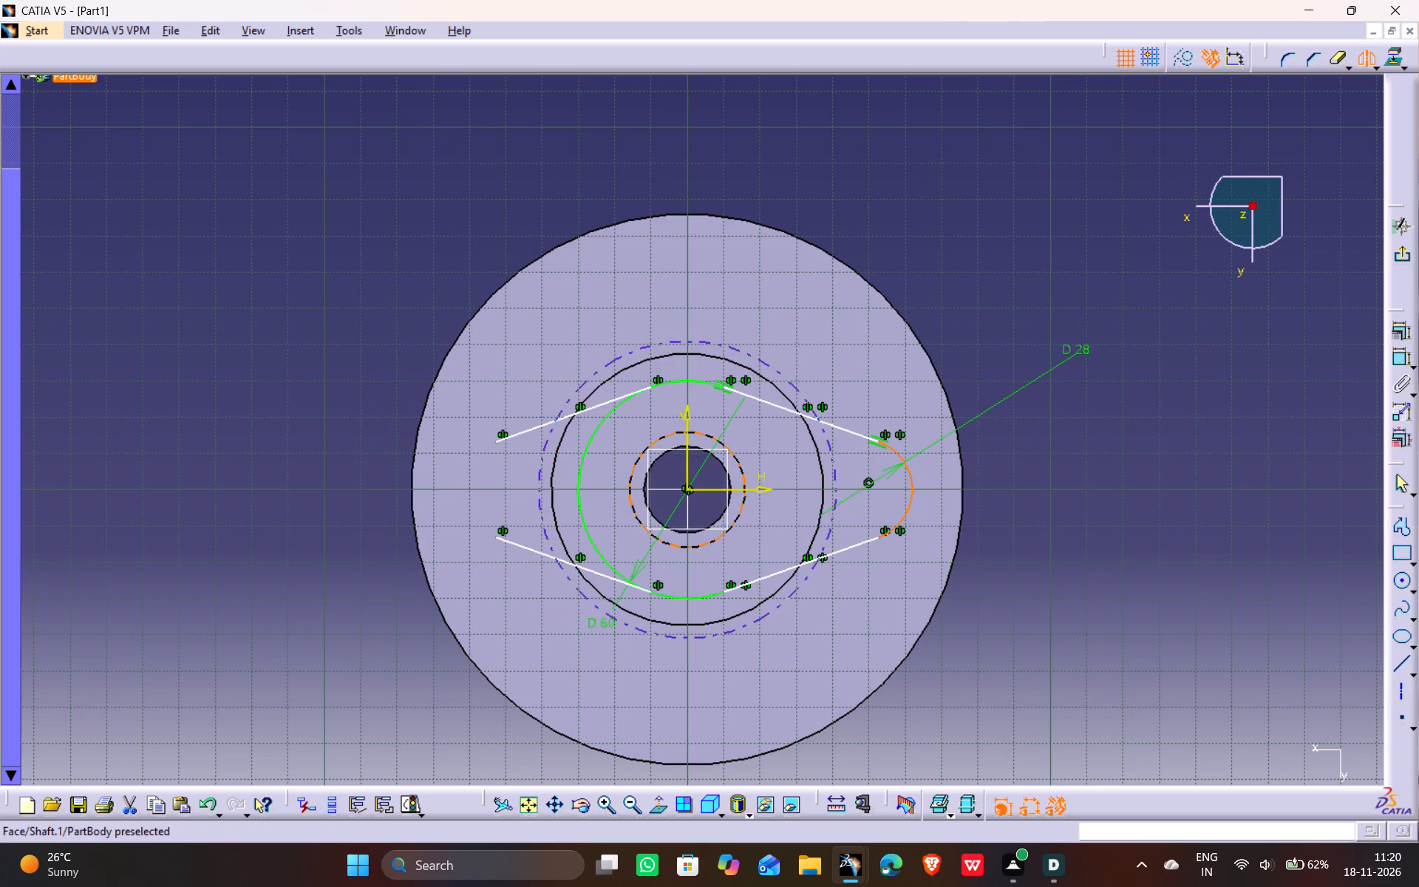
left_click(688, 419)
left_click(1066, 279)
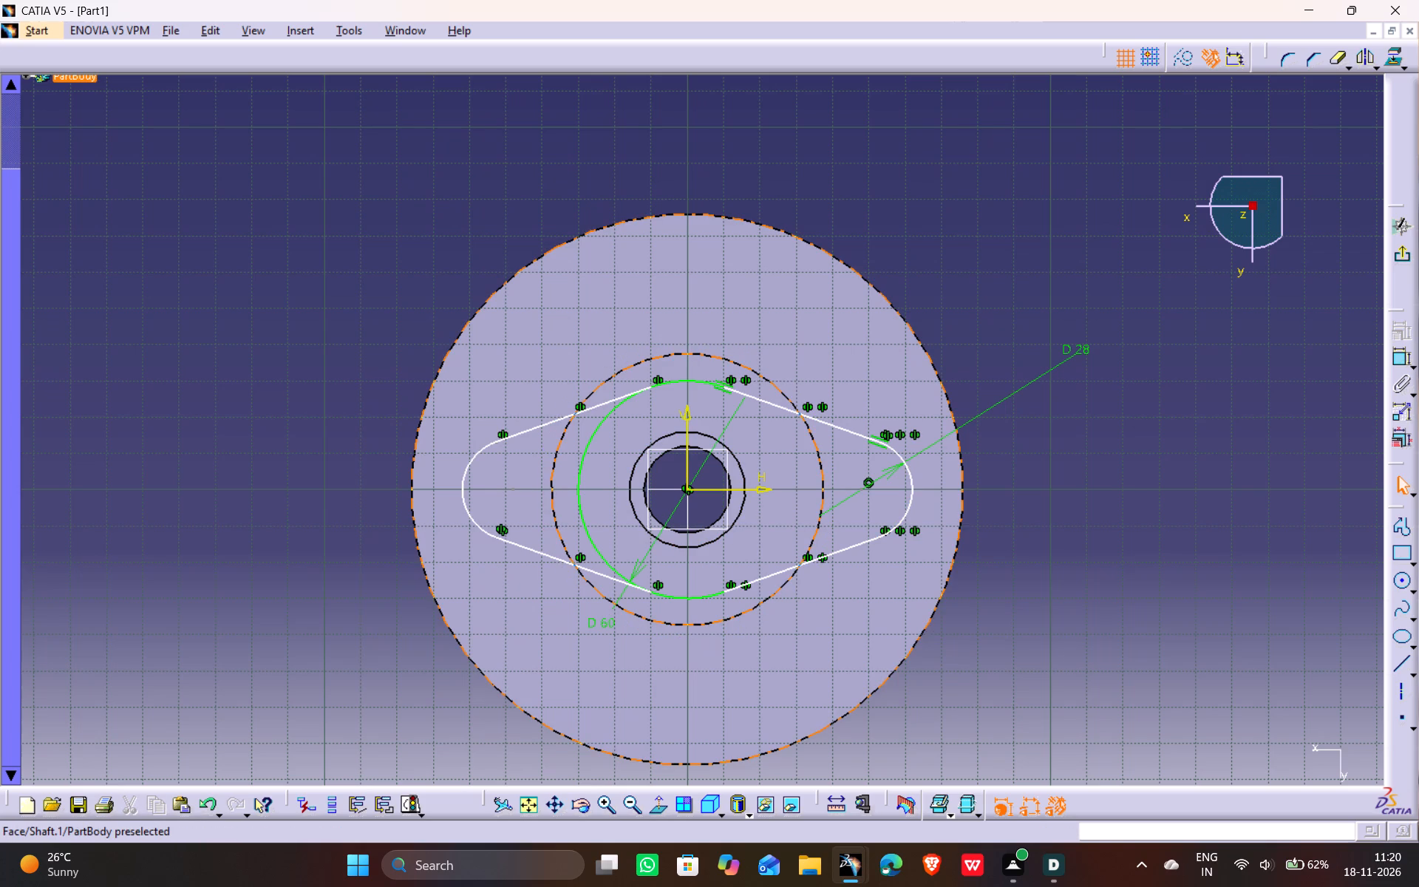
Dimension the distance between the centres of the two end arcs as 70 mm.
left_click(508, 489)
left_click(502, 492)
left_click(513, 490)
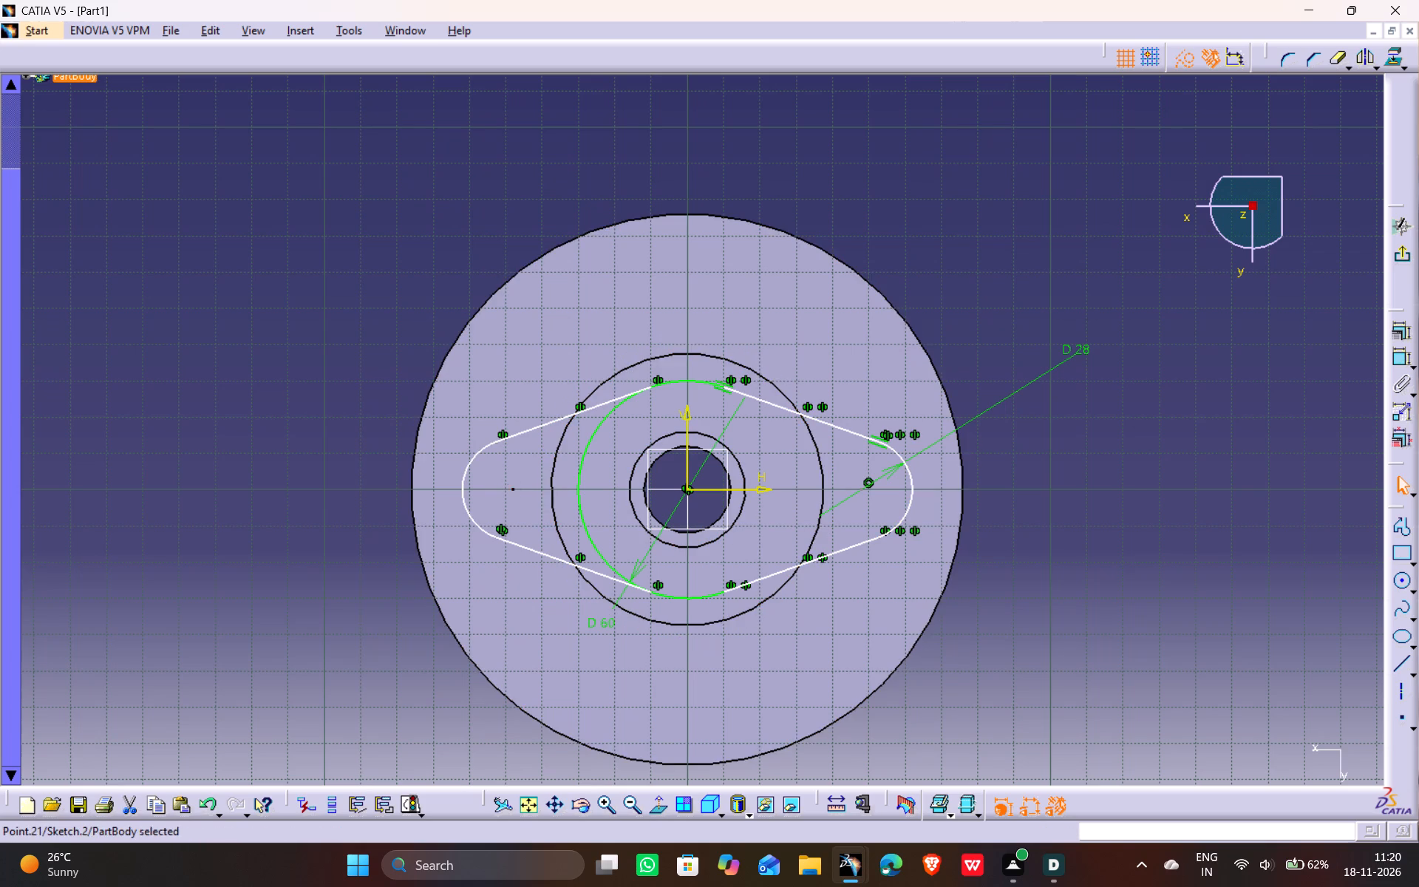
left_click(862, 492, "ctrl")
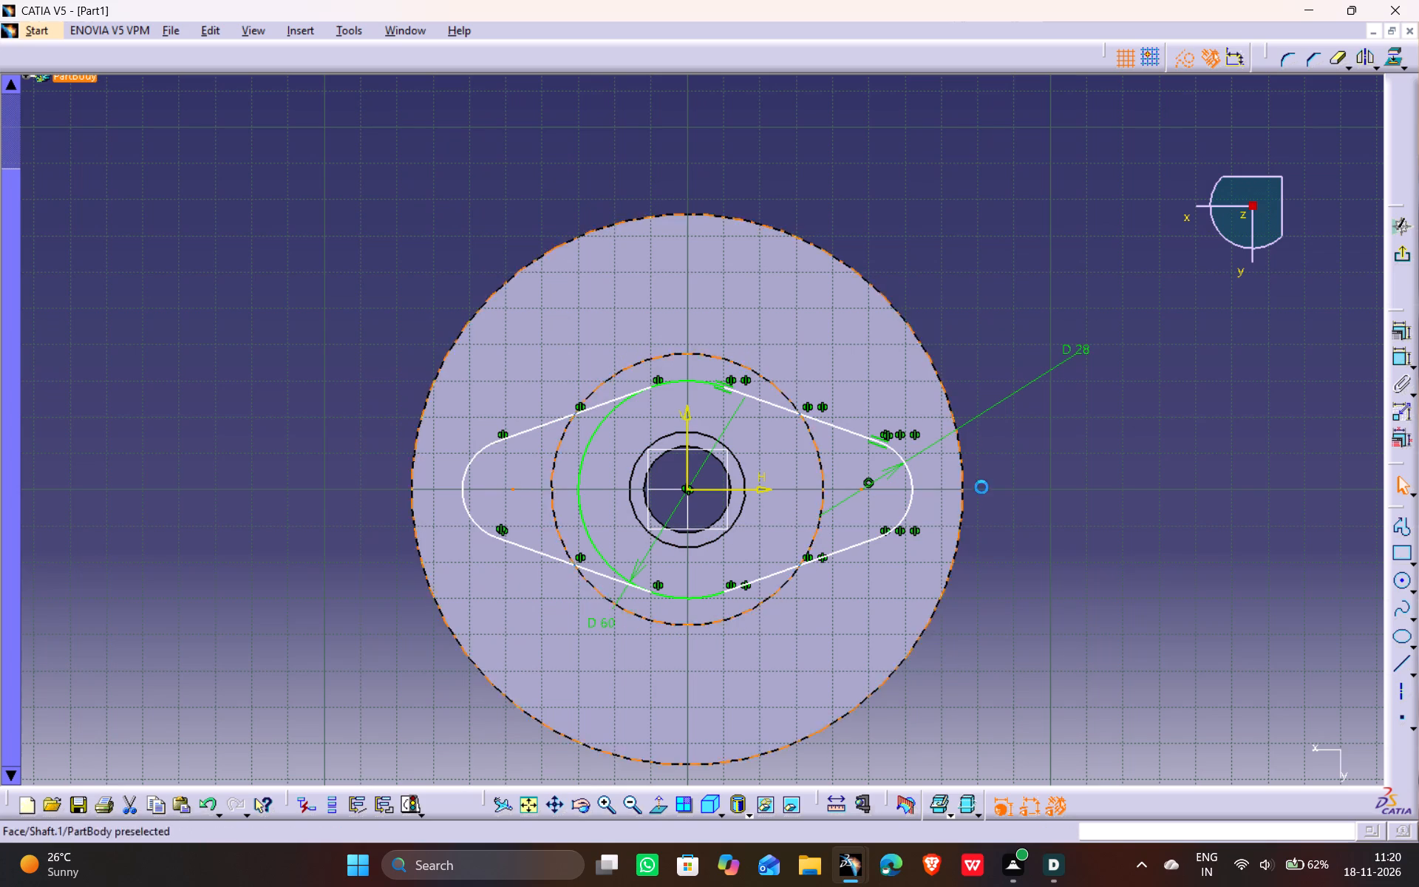
left_click(1395, 358)
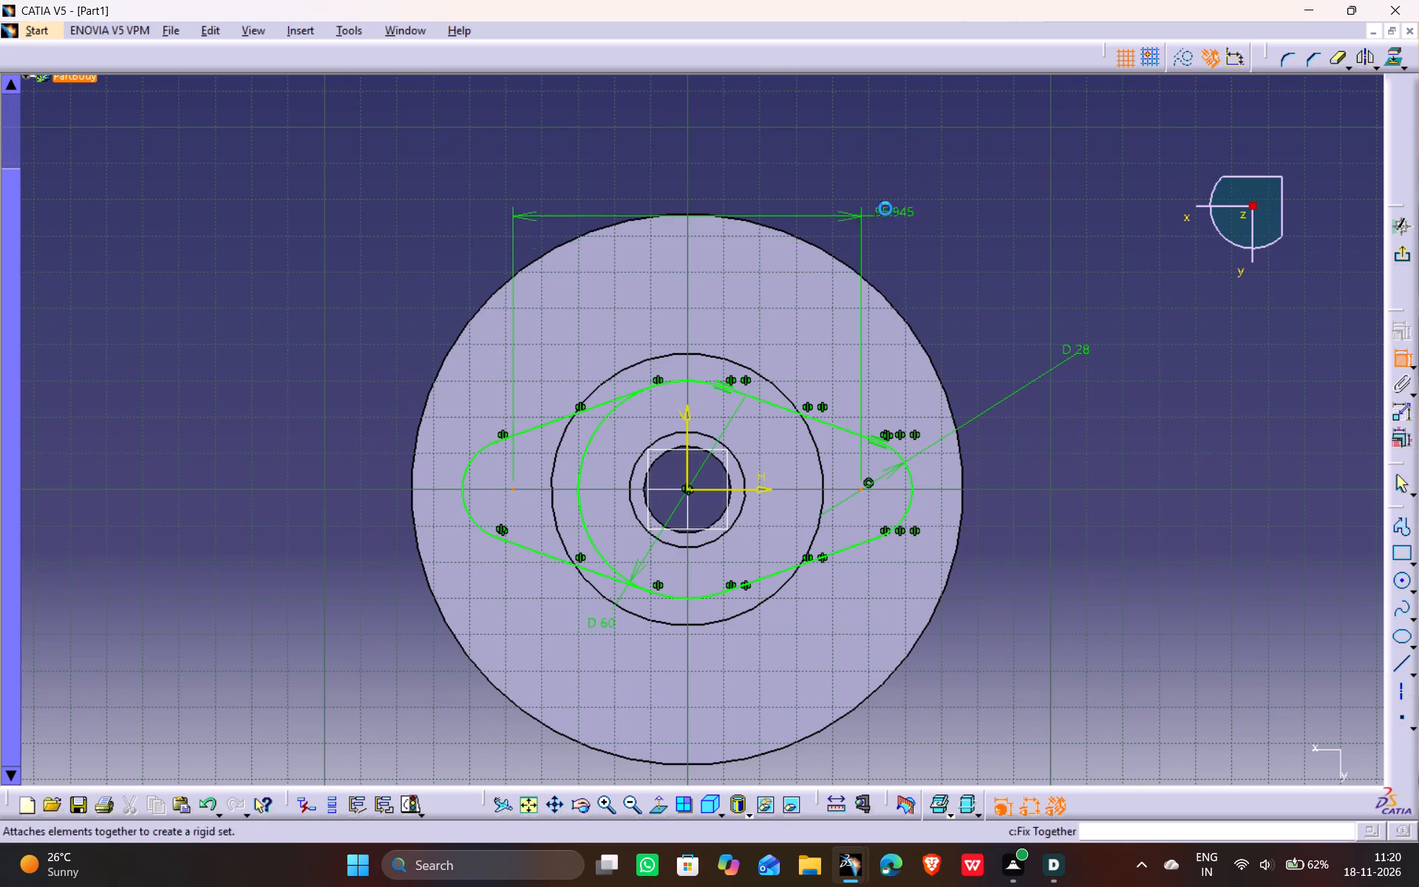
left_click(691, 146)
double_click(695, 141)
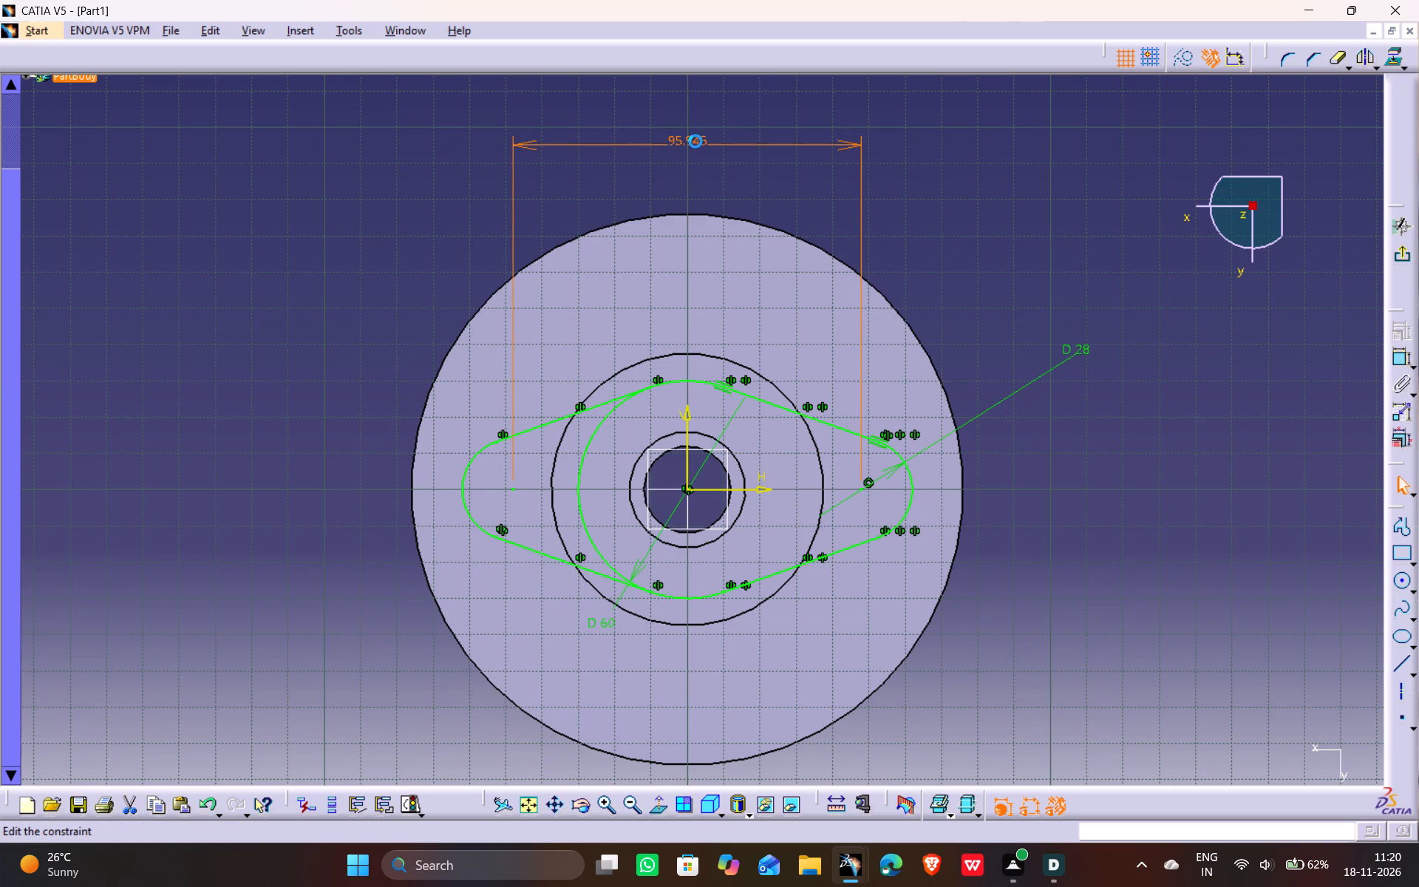
type("70")
key("Return")
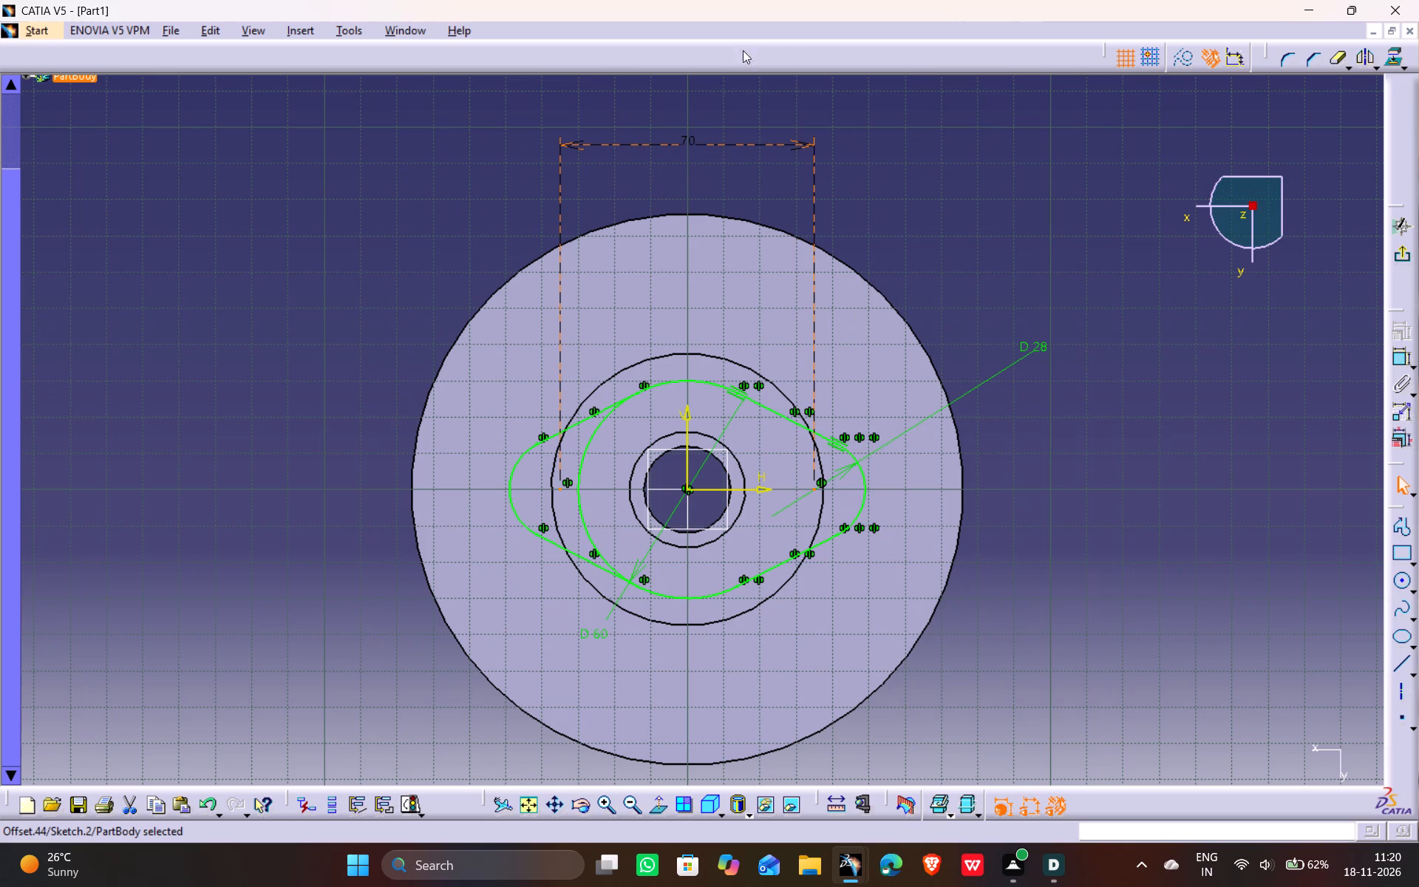
left_click(1143, 239)
Quick Trim the remaining inner arc of the 60 mm circle on the negative H side.
left_click(1335, 65)
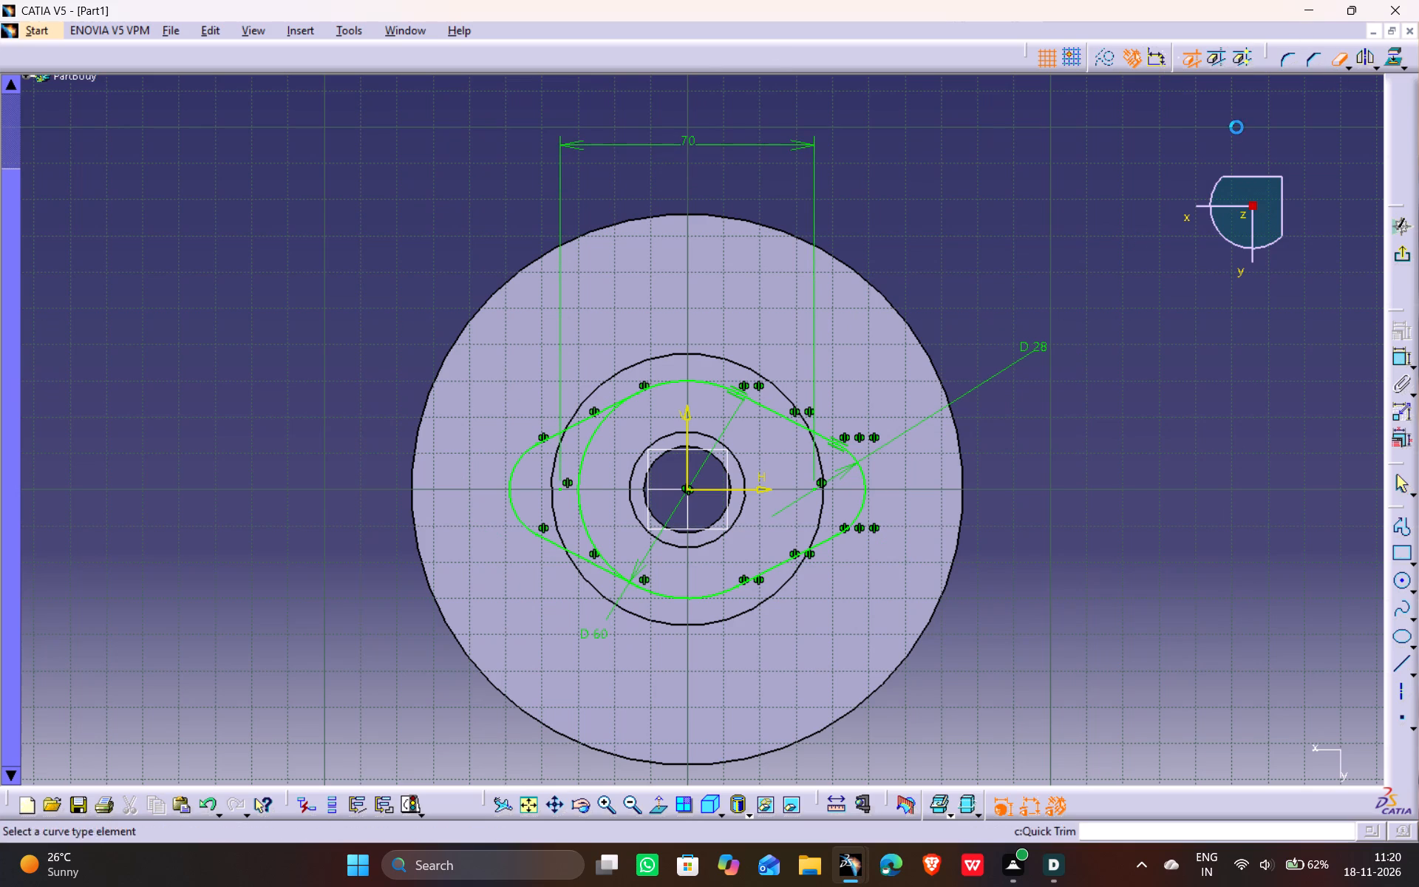
left_click(586, 442)
left_click(1075, 252)
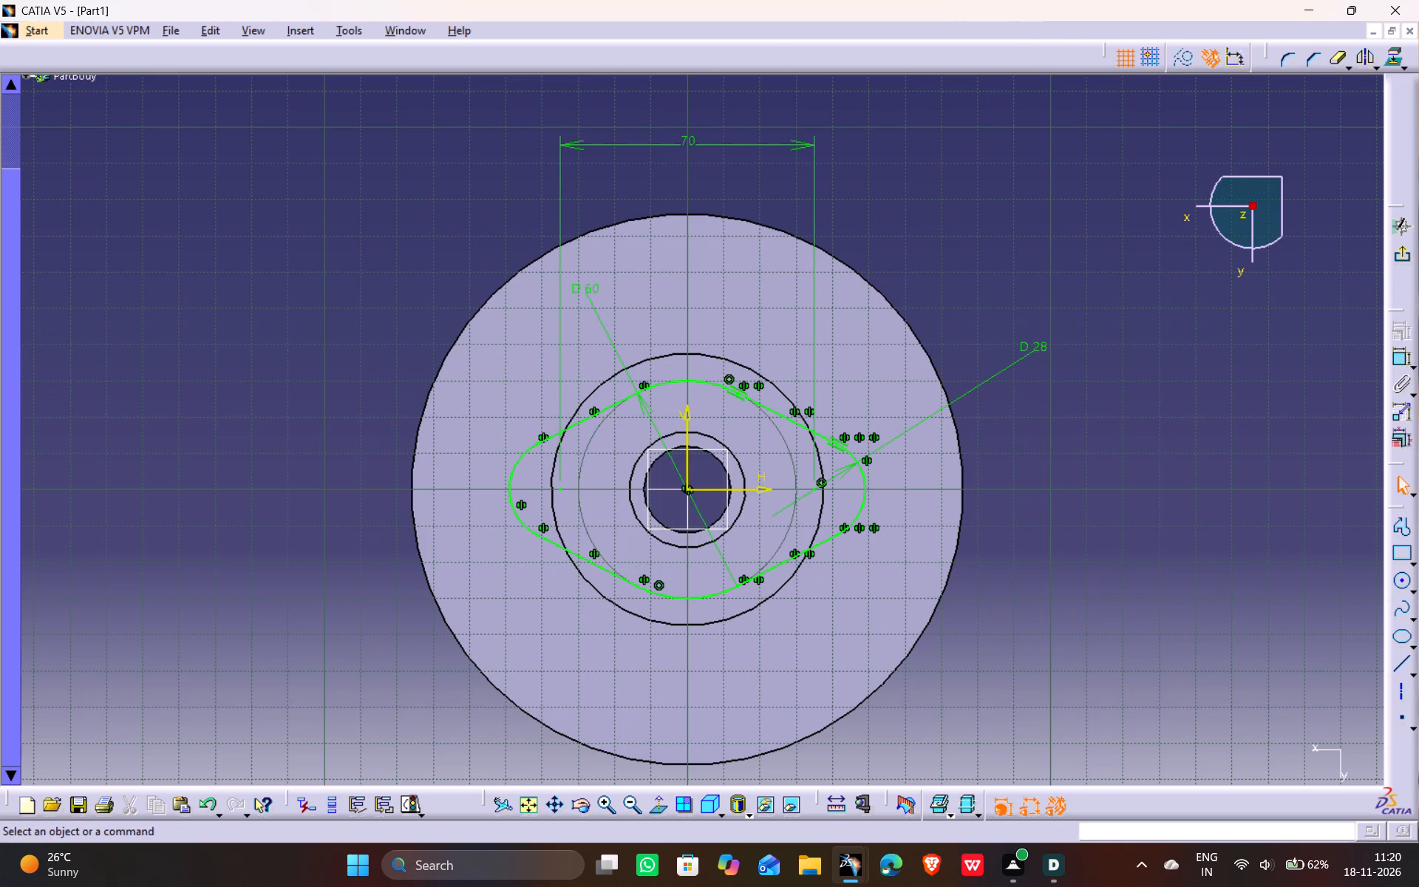
Draw a circle about 20 mm in diameter centred on the centre of the end arc on the positive H axis.
middle_click_drag(916, 737, 911, 619)
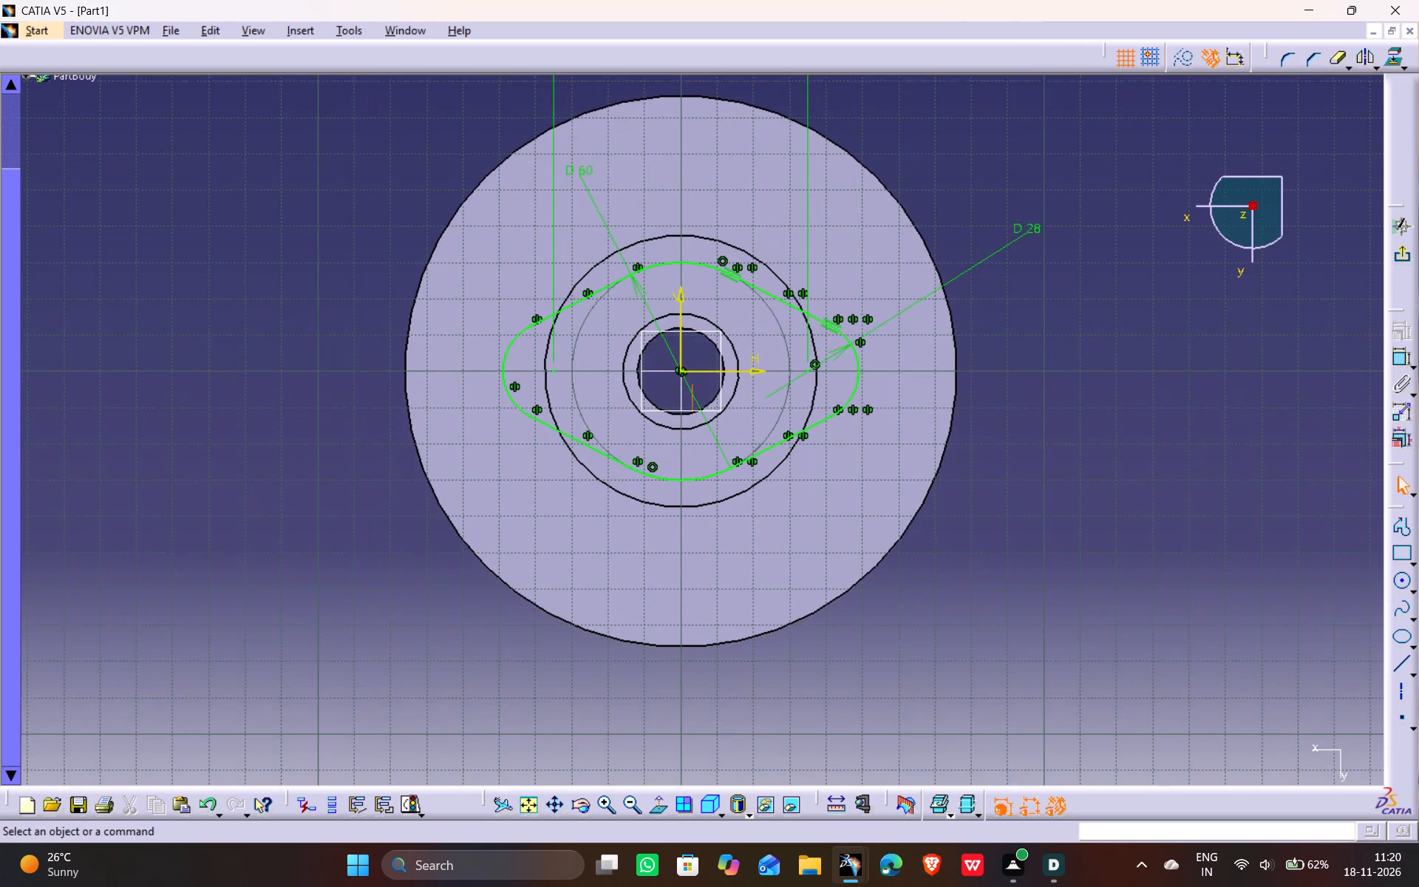
left_click(1407, 574)
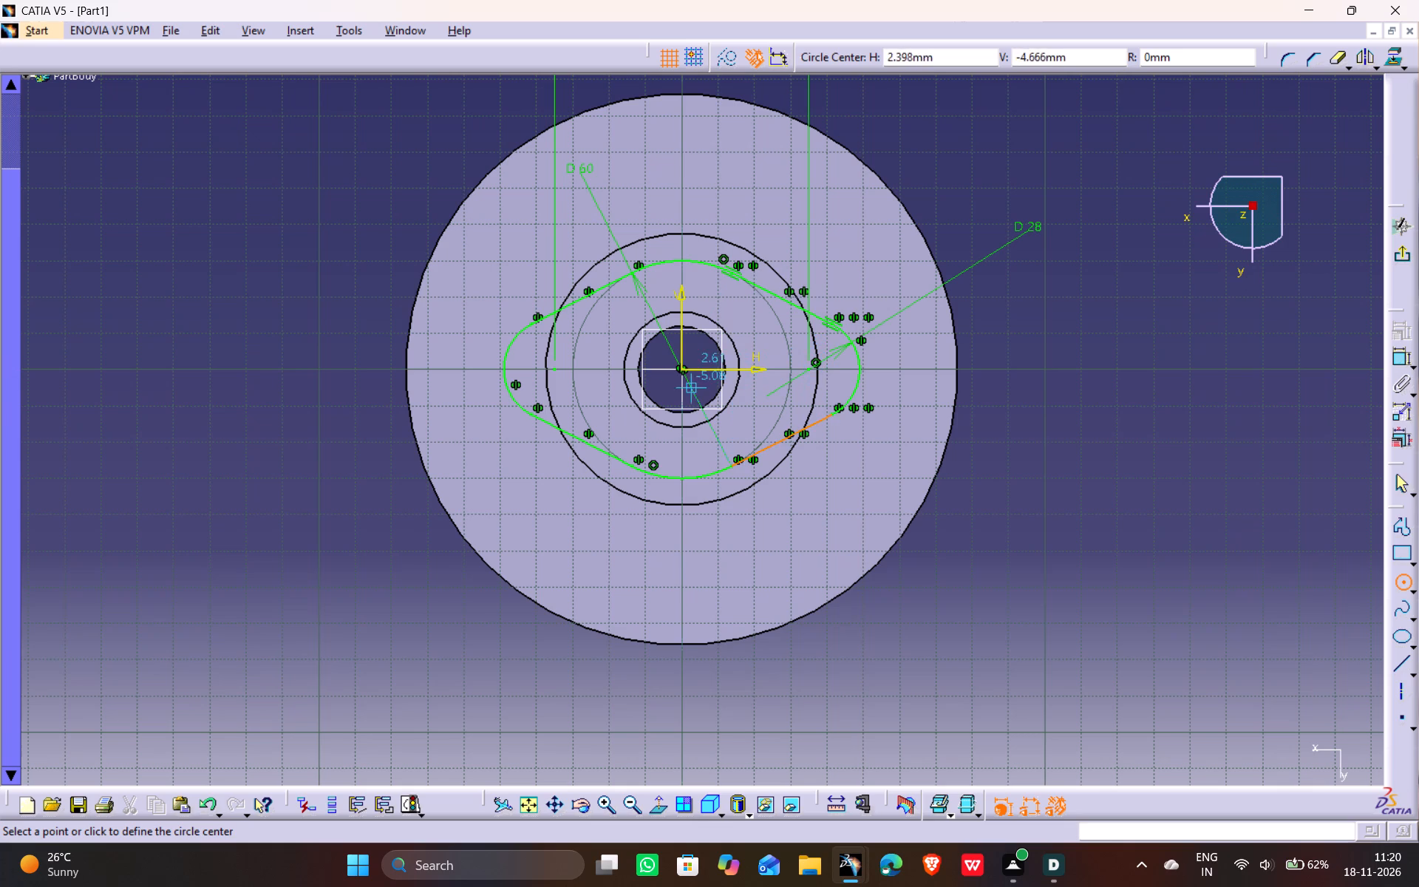
left_click(814, 370)
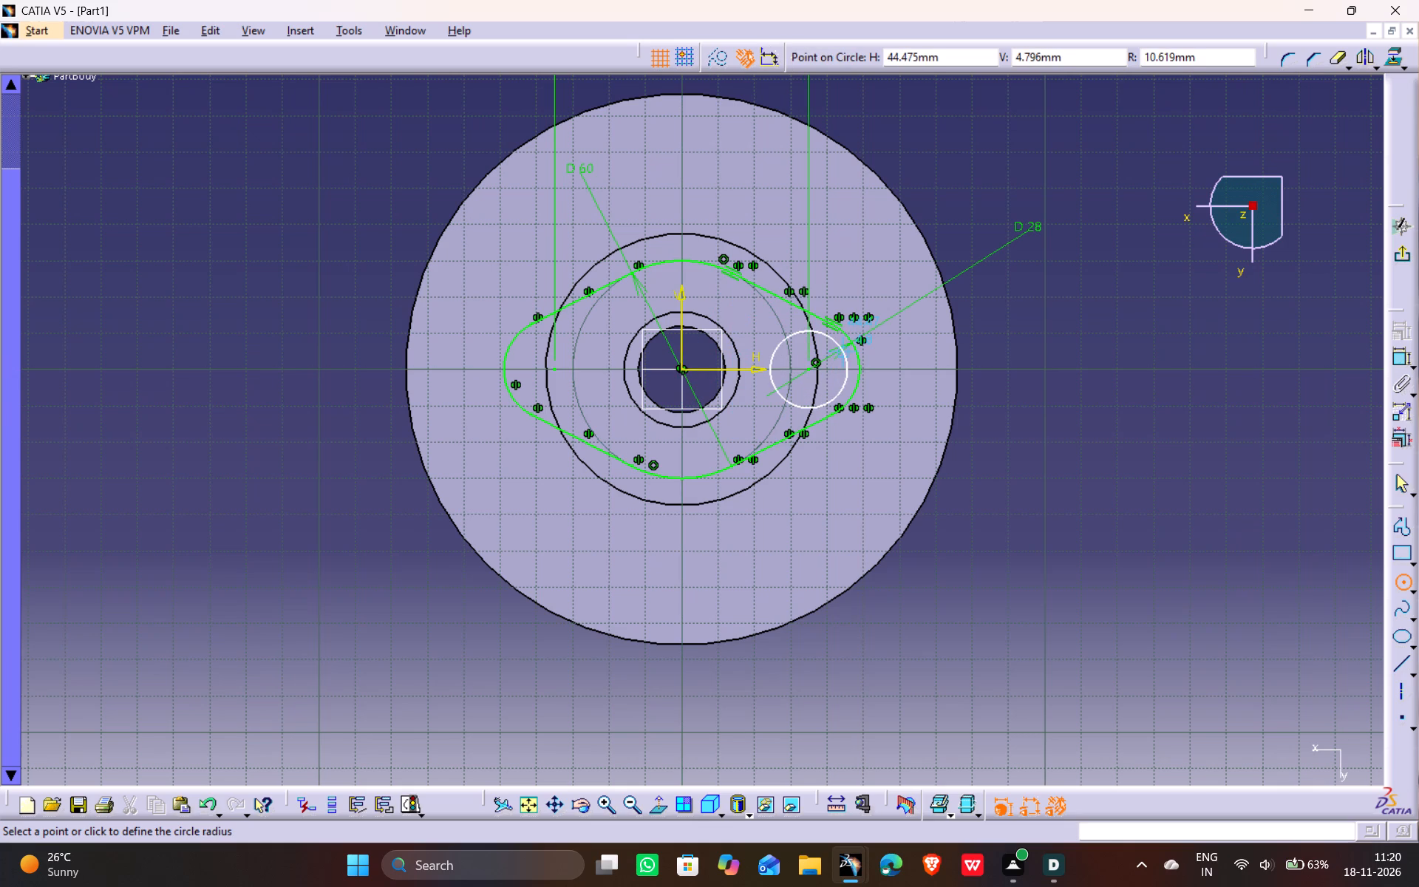
left_click(843, 358)
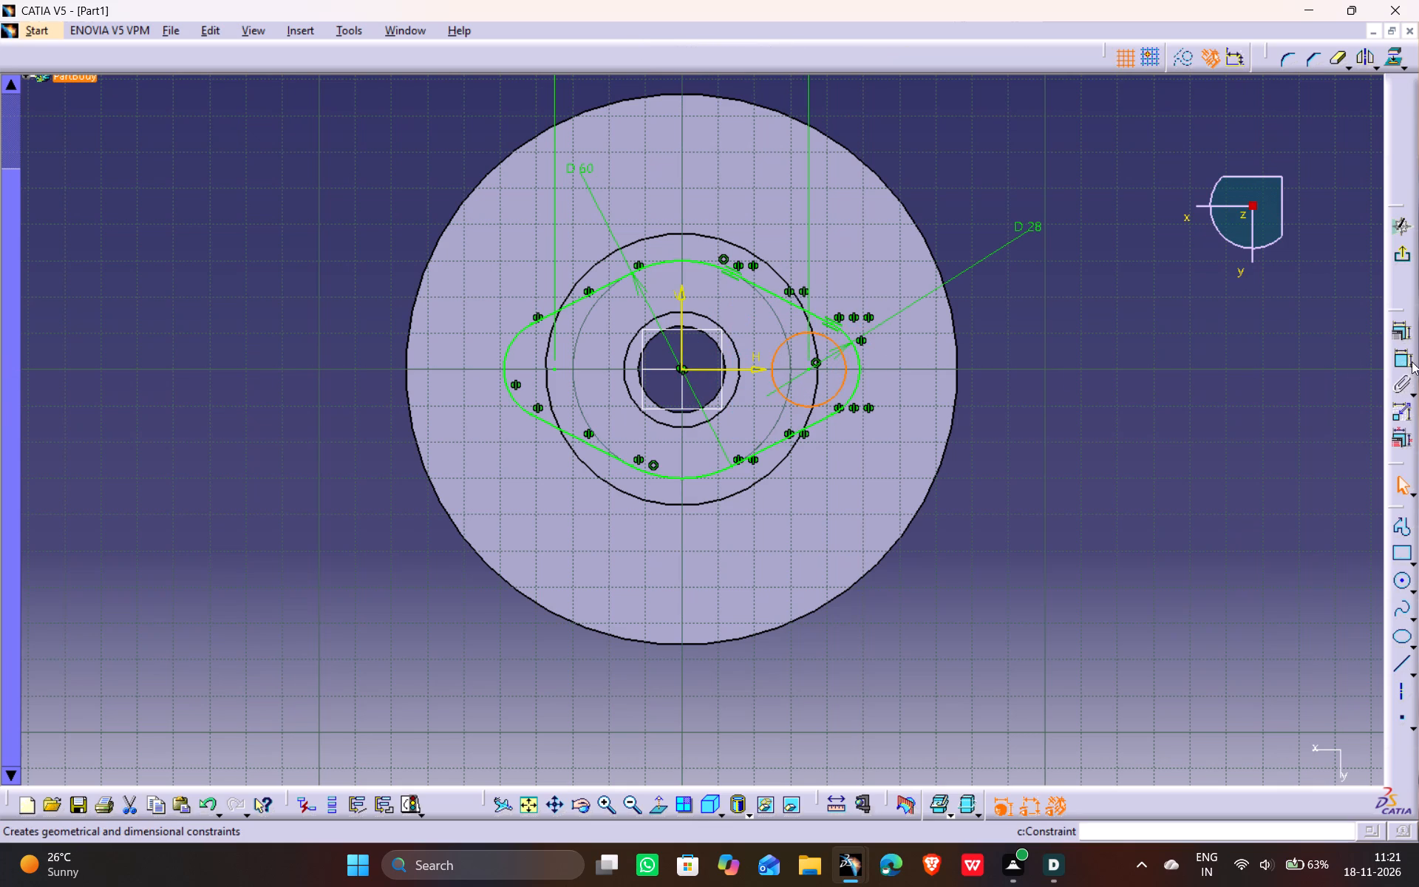
Dimension the diameter of the circle inside the positive-H end arc and open its value for editing.
left_click(1412, 363)
left_click(1399, 356)
left_click(1034, 303)
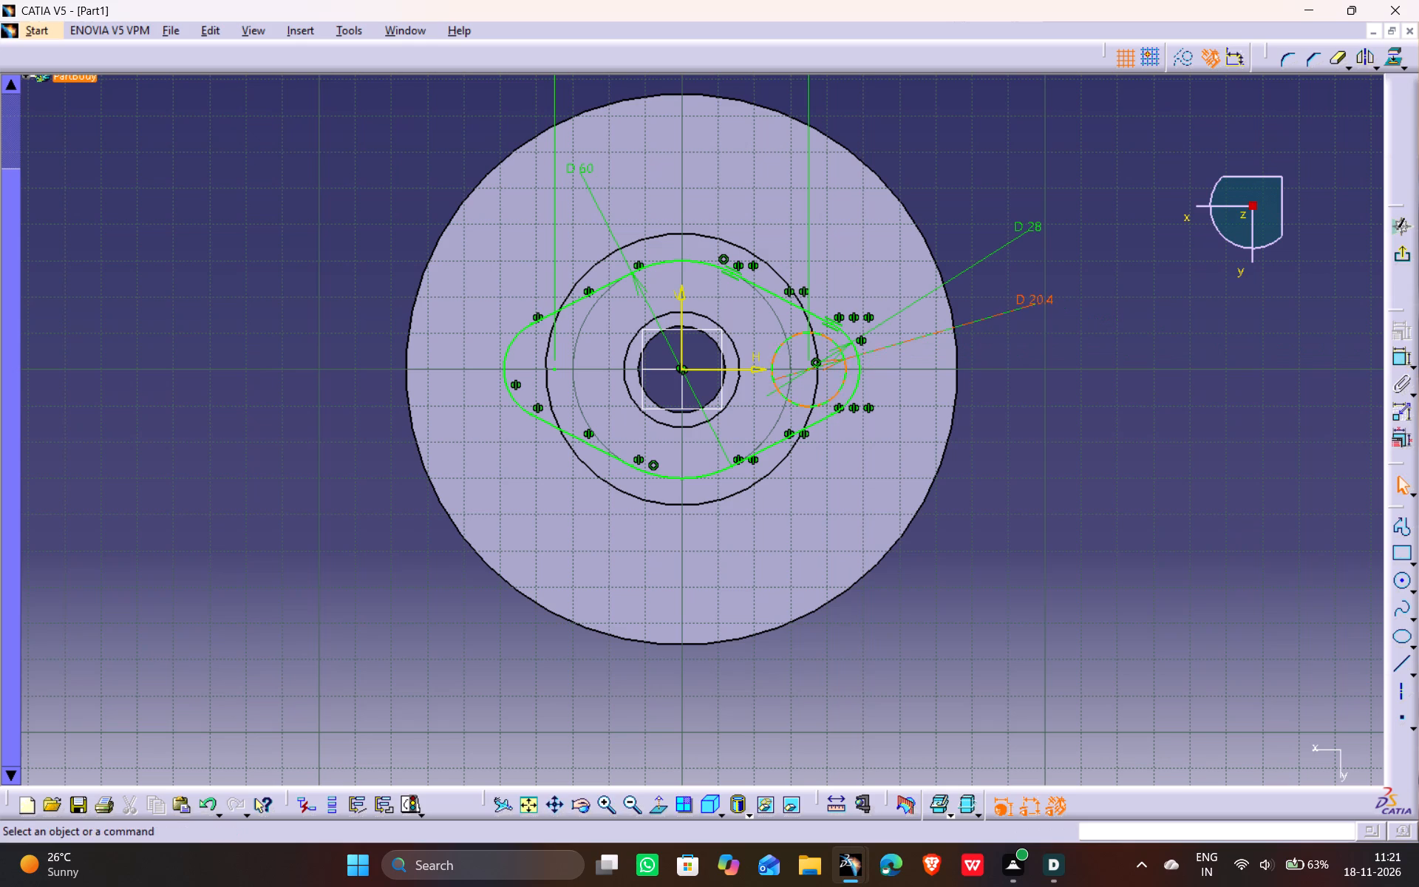
double_click(1042, 300)
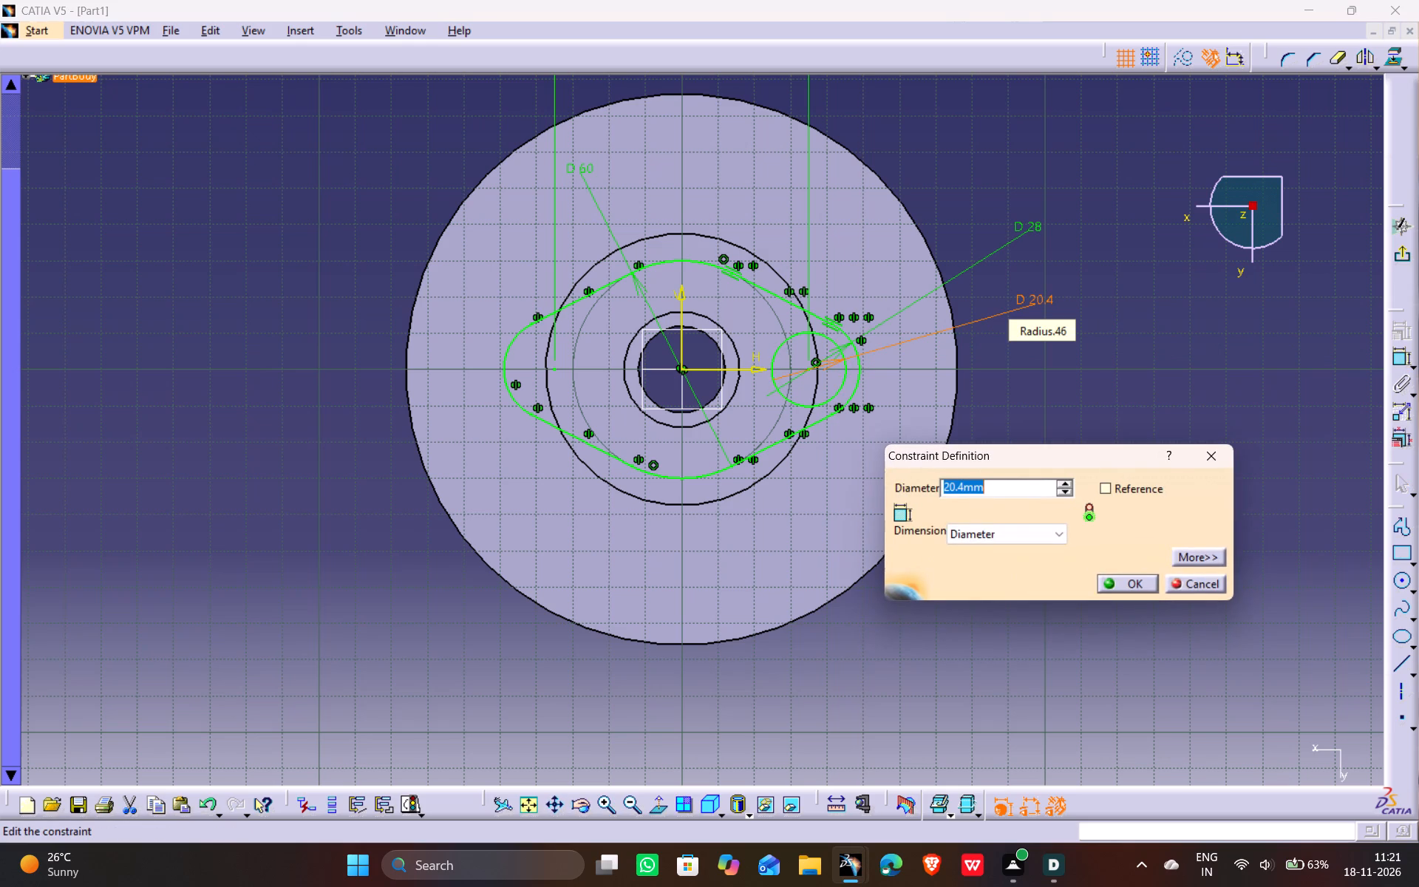
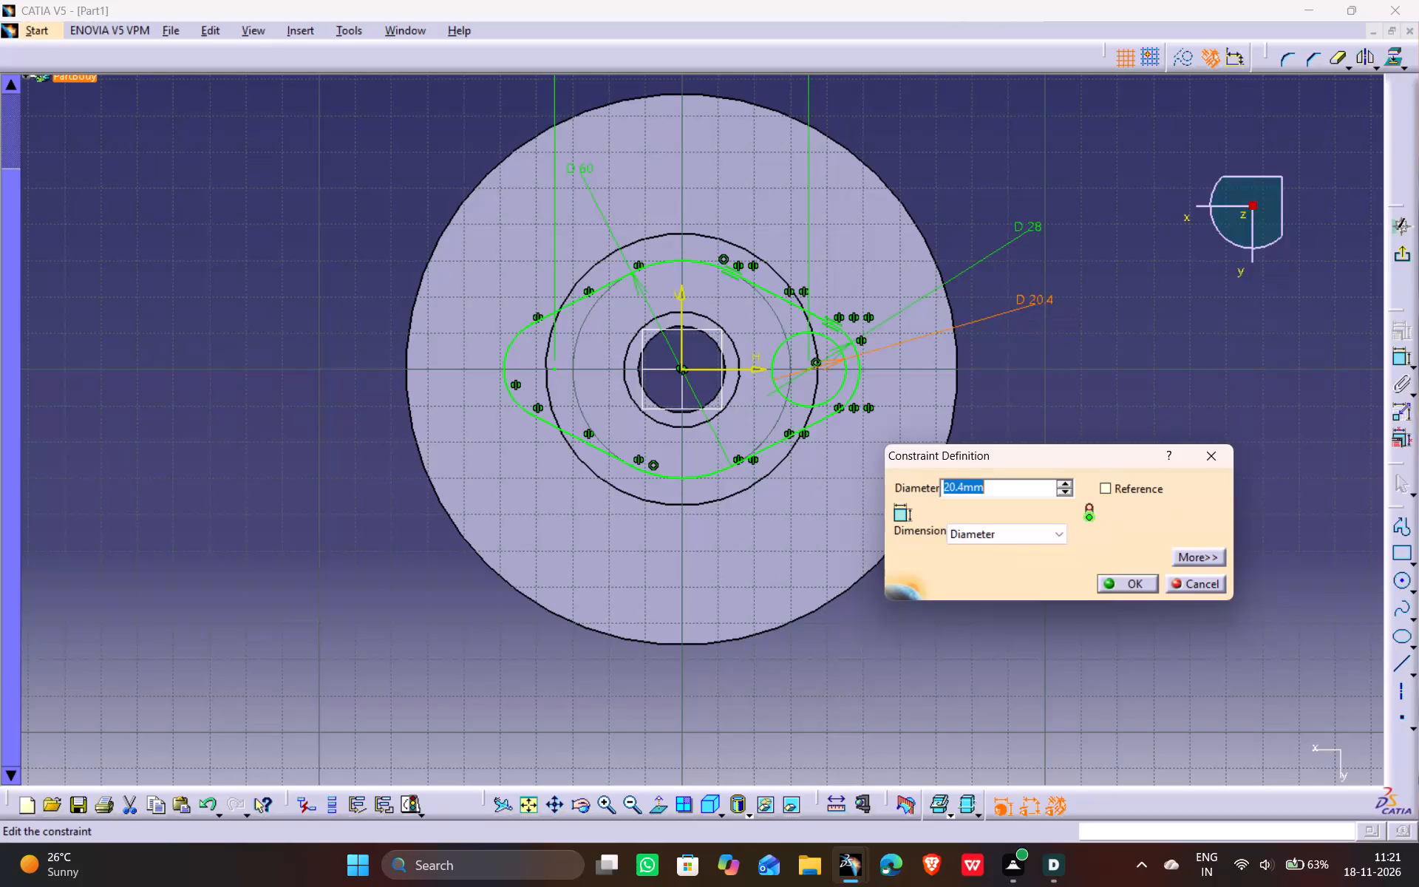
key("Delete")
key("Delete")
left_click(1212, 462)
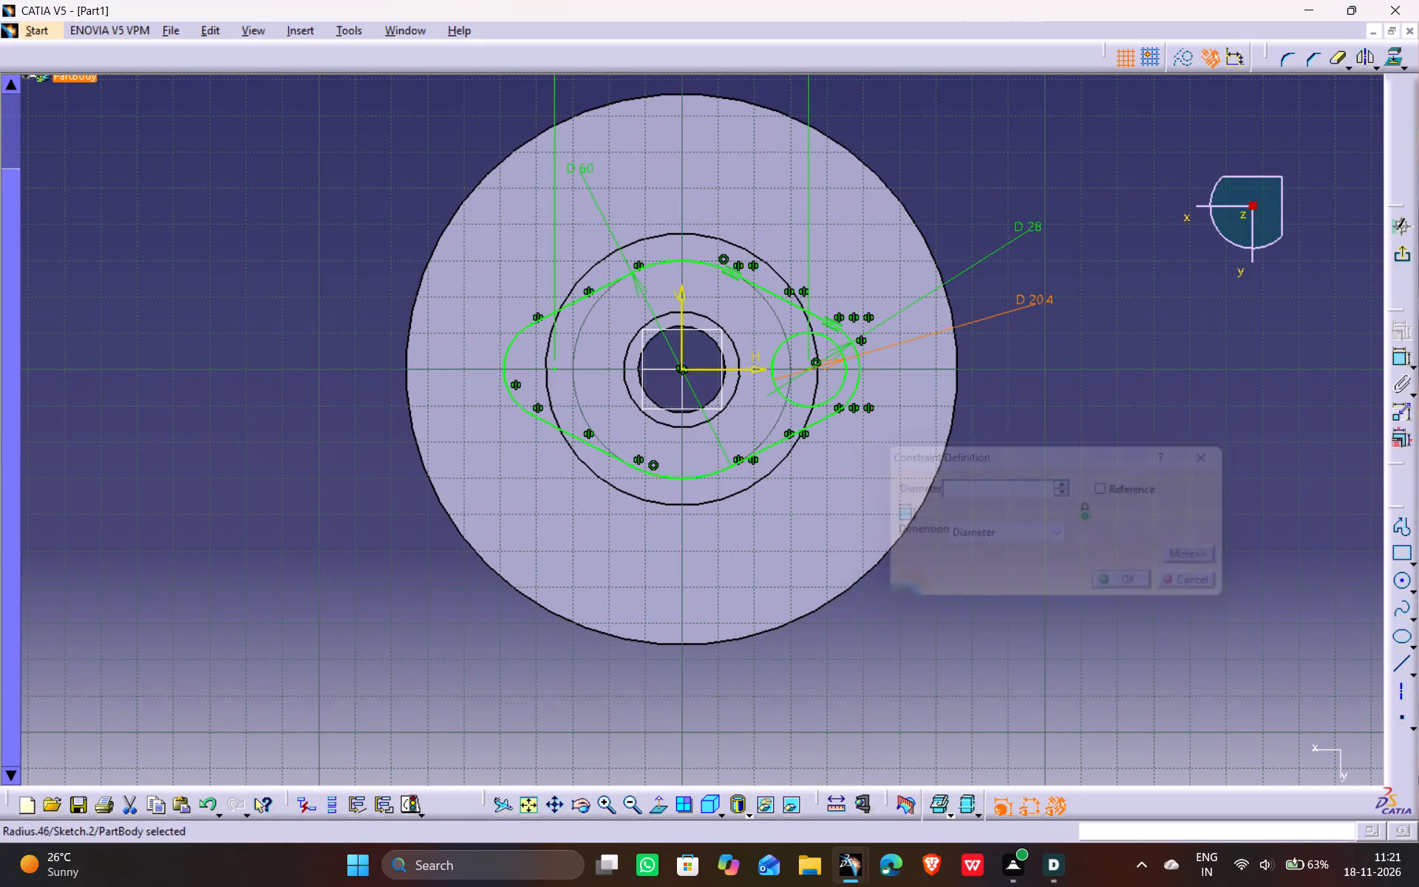
Delete the diameter dimension of the circle inside the positive-H end arc.
left_click_drag(1163, 426, 1153, 416)
left_click(1037, 296)
key("Delete")
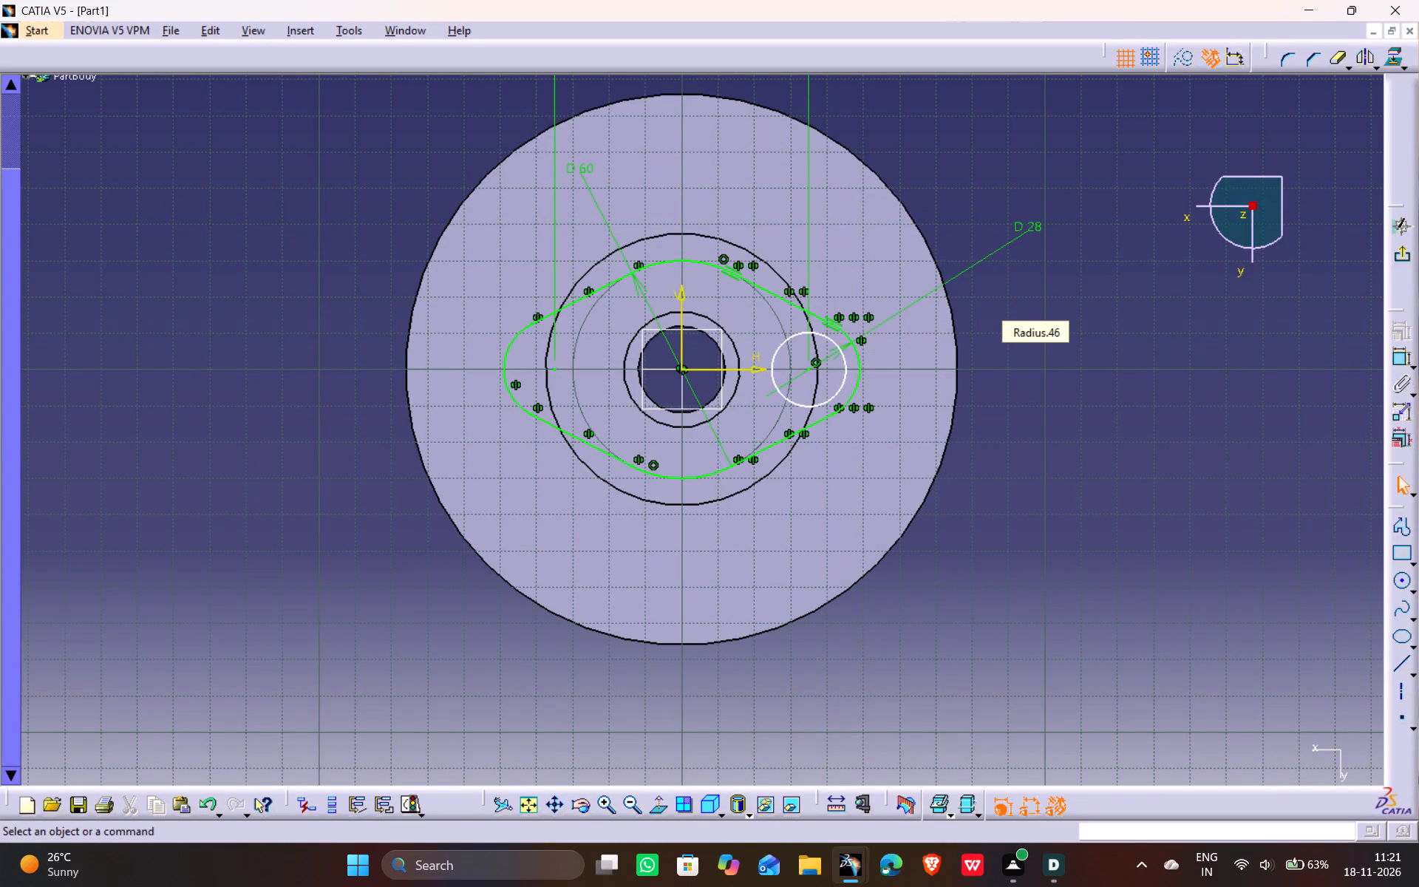
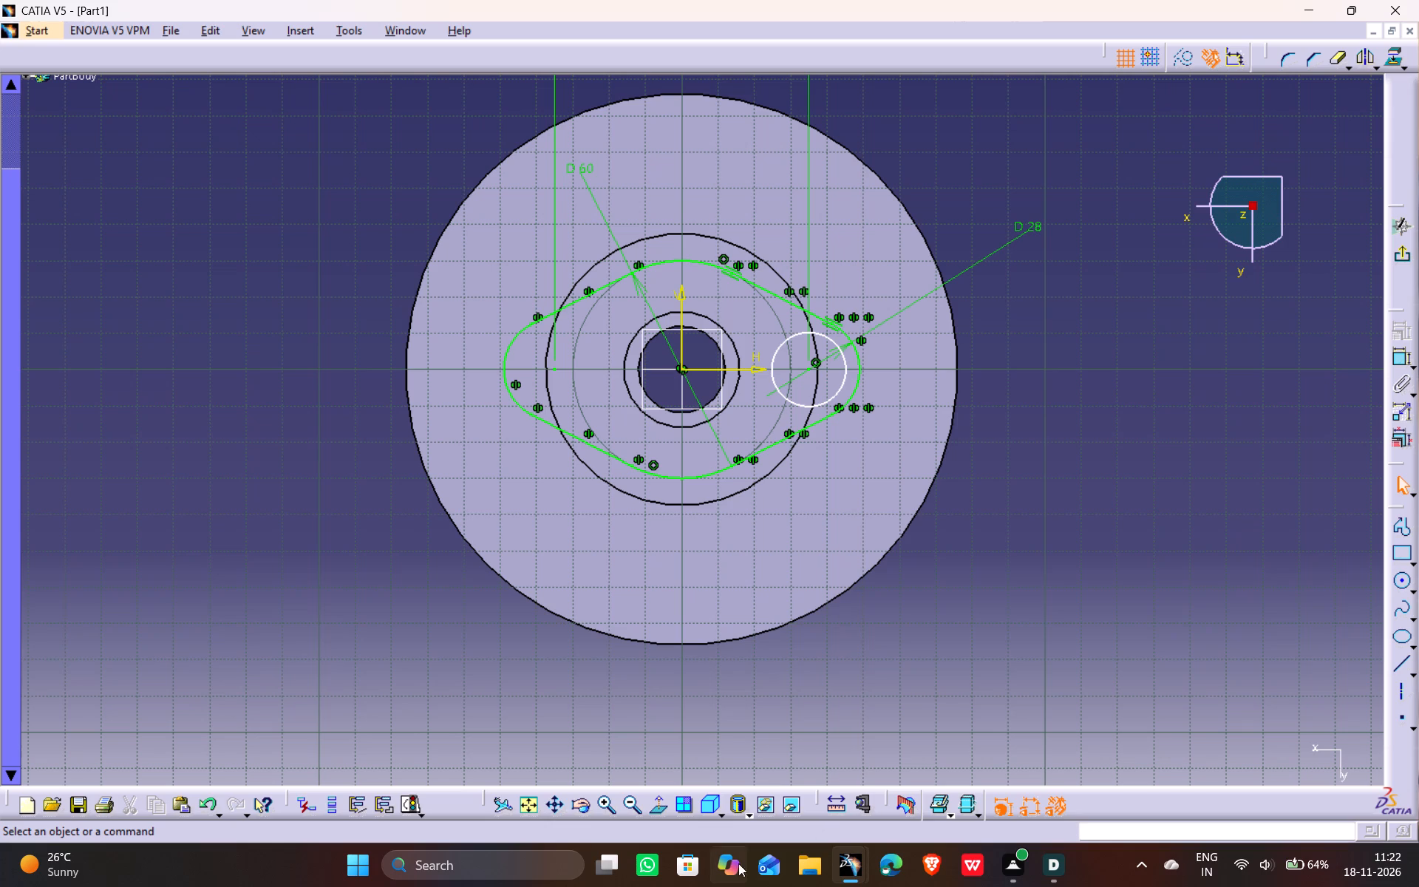
Delete the circle inside the positive-H end arc of the flange outline.
left_click(829, 395)
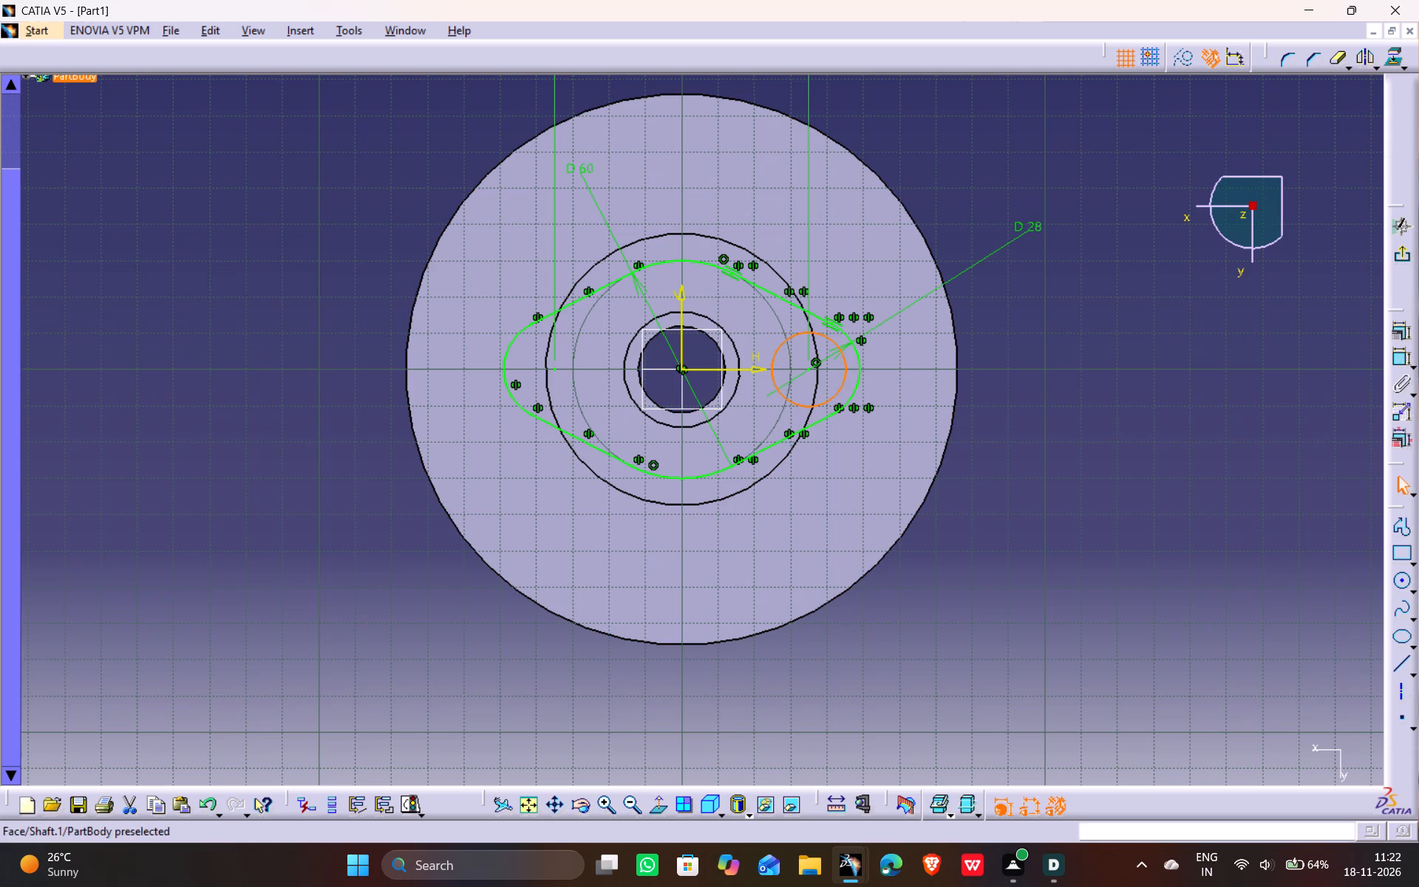
key("Delete")
left_click(1301, 293)
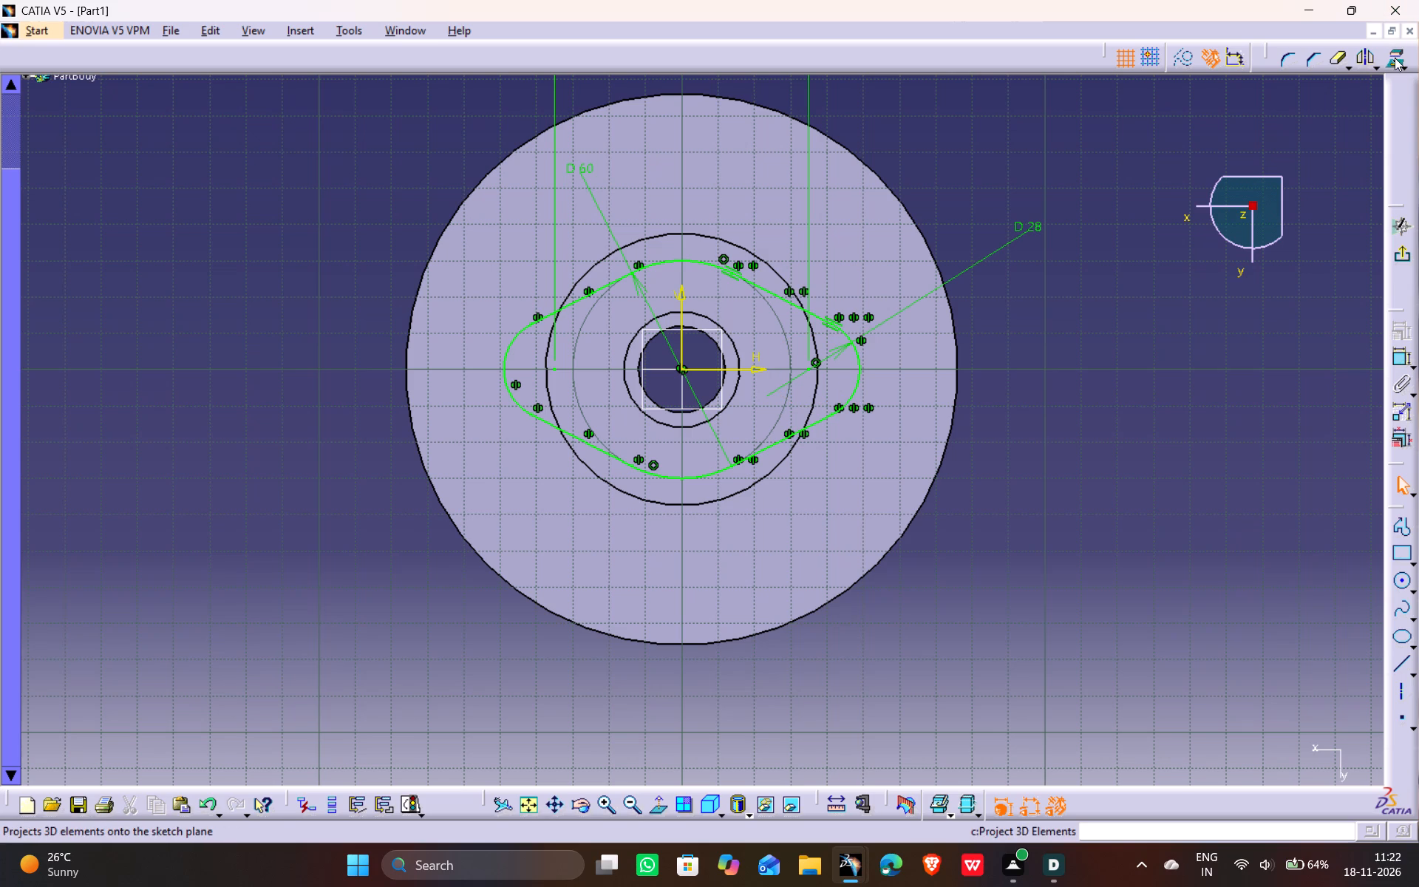
Project the central bore's circular edge into the flange sketch and exit the sketch.
left_click(1395, 58)
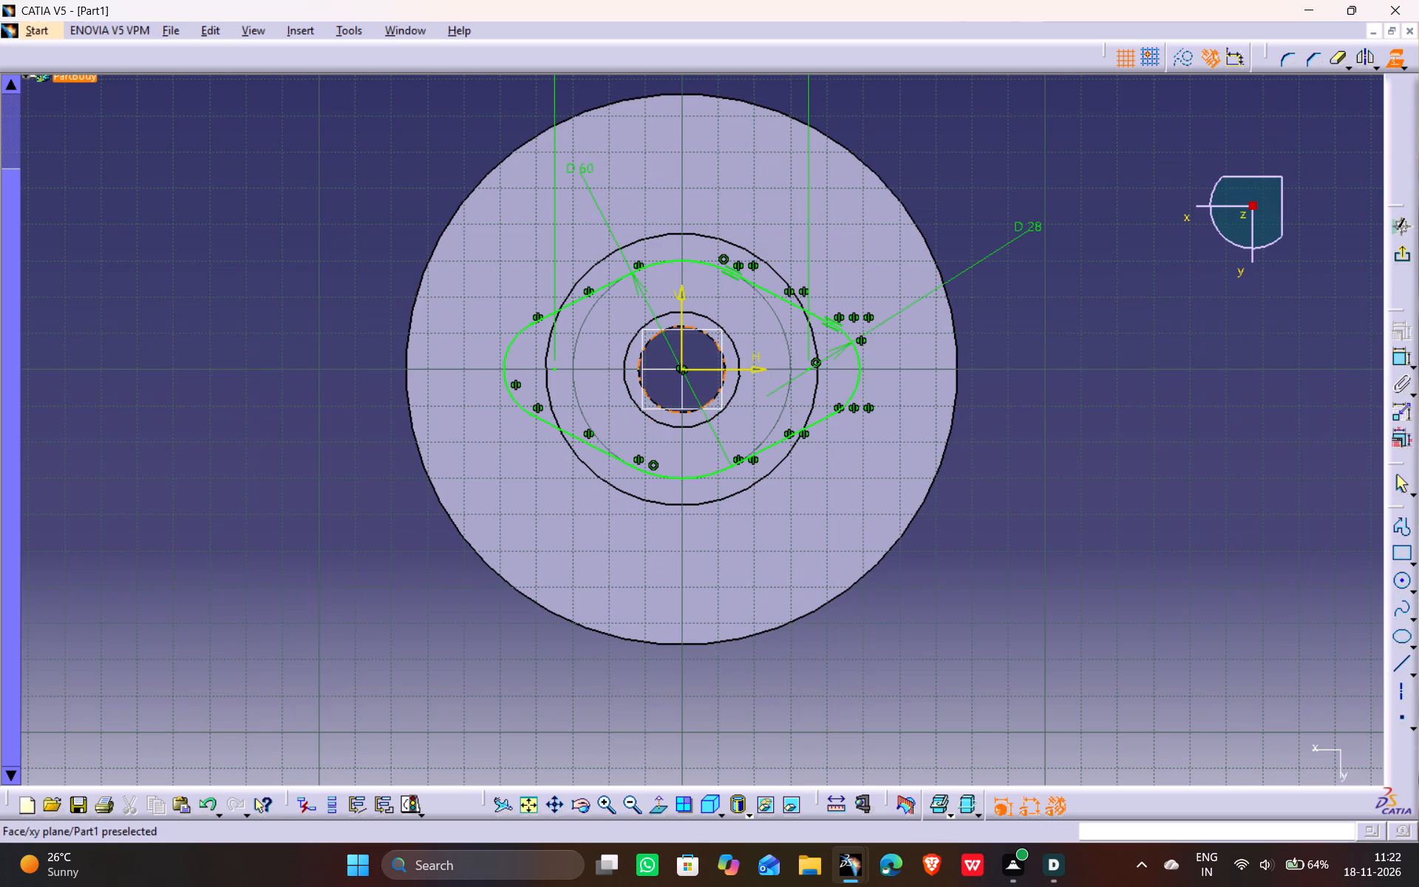
left_click(712, 397)
left_click(1131, 449)
left_click(1401, 262)
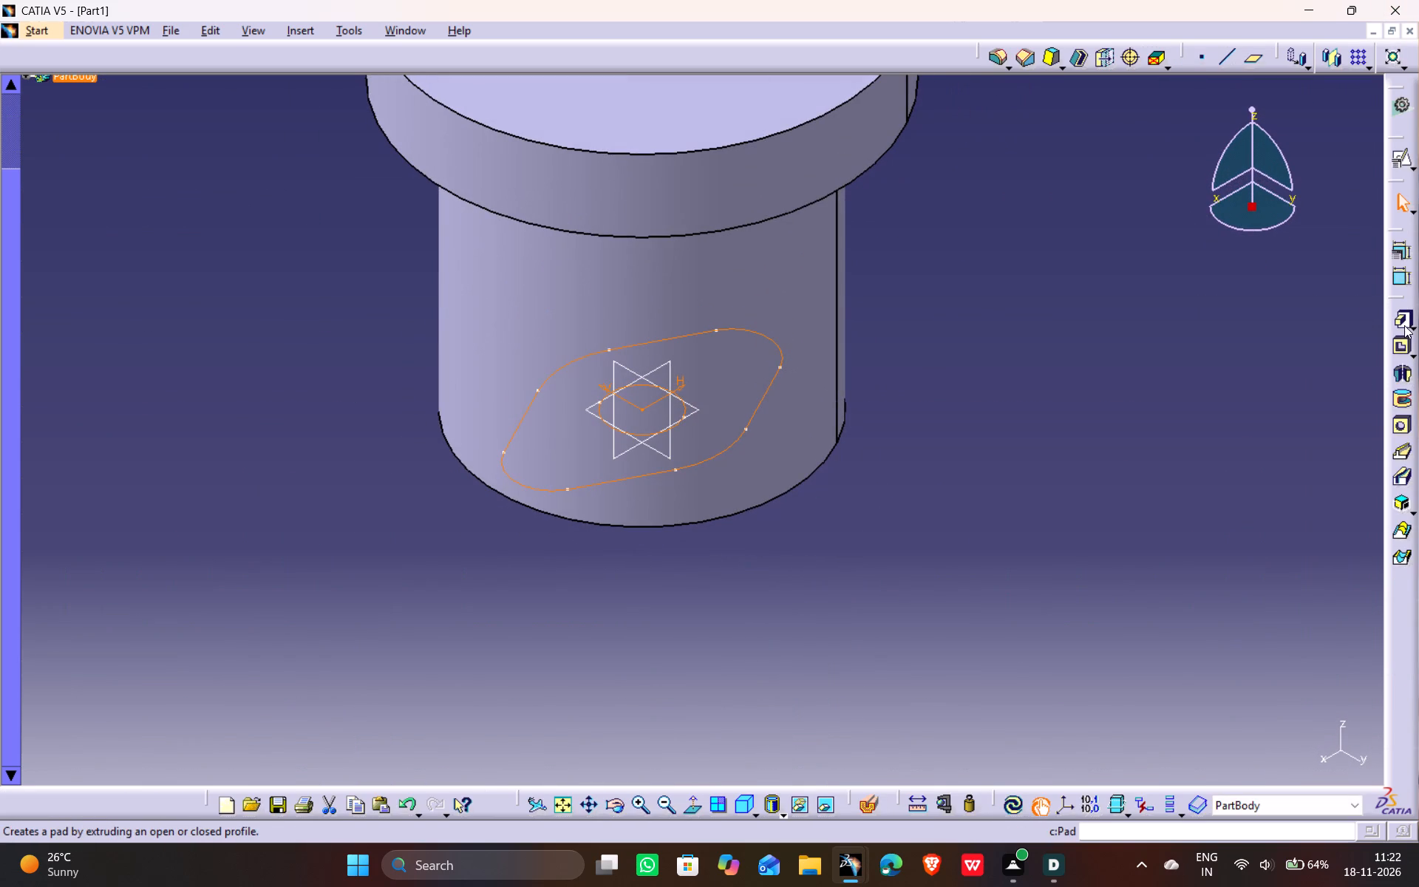
Pad the two-lobed flange sketch 28 mm in the reversed direction, downward from the cylinder's underside.
left_click(1404, 325)
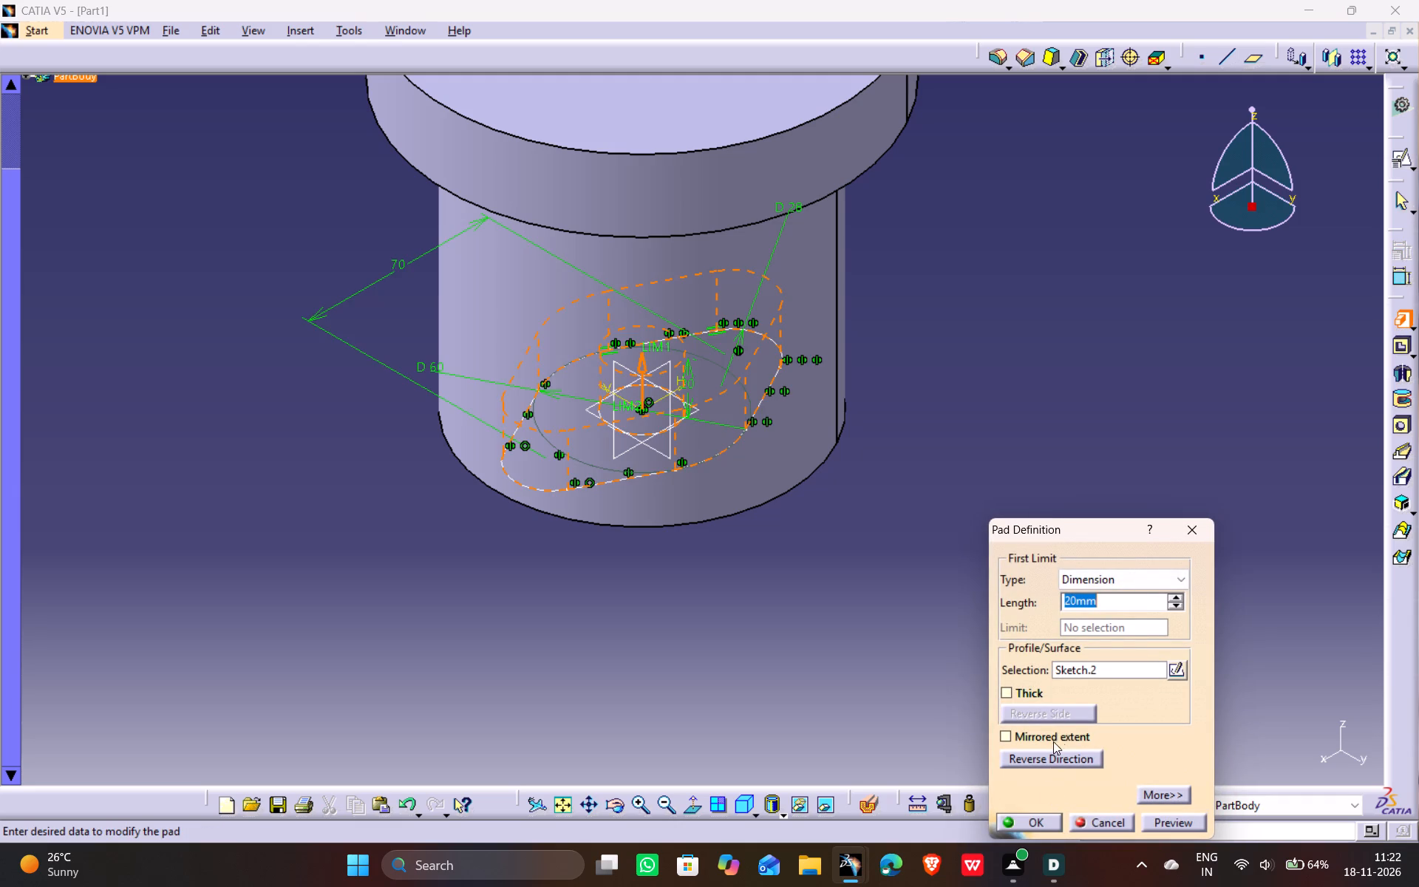
left_click(1064, 758)
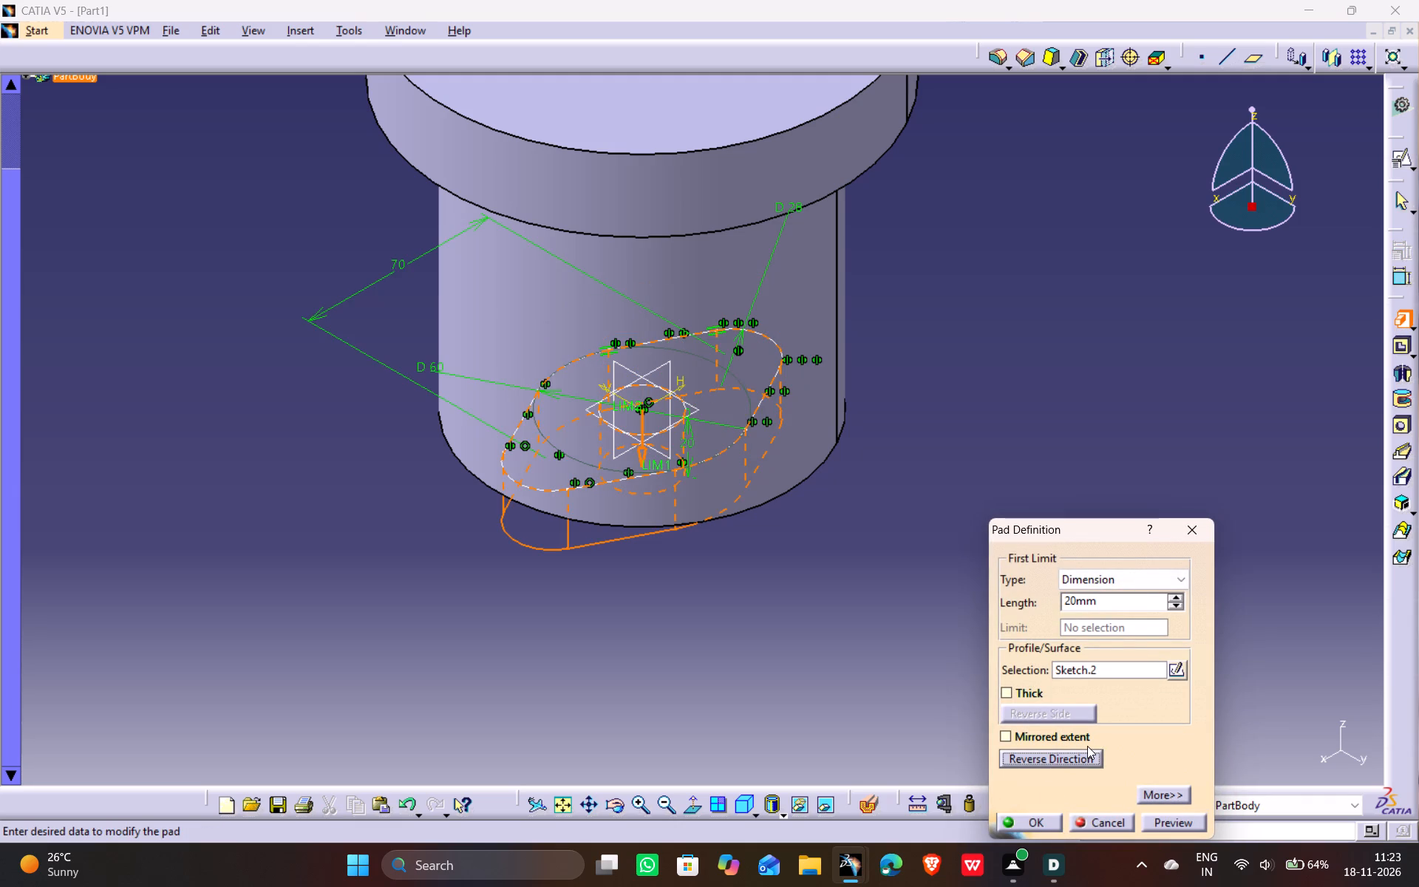
type("28")
left_click(1071, 597)
left_click(1075, 599)
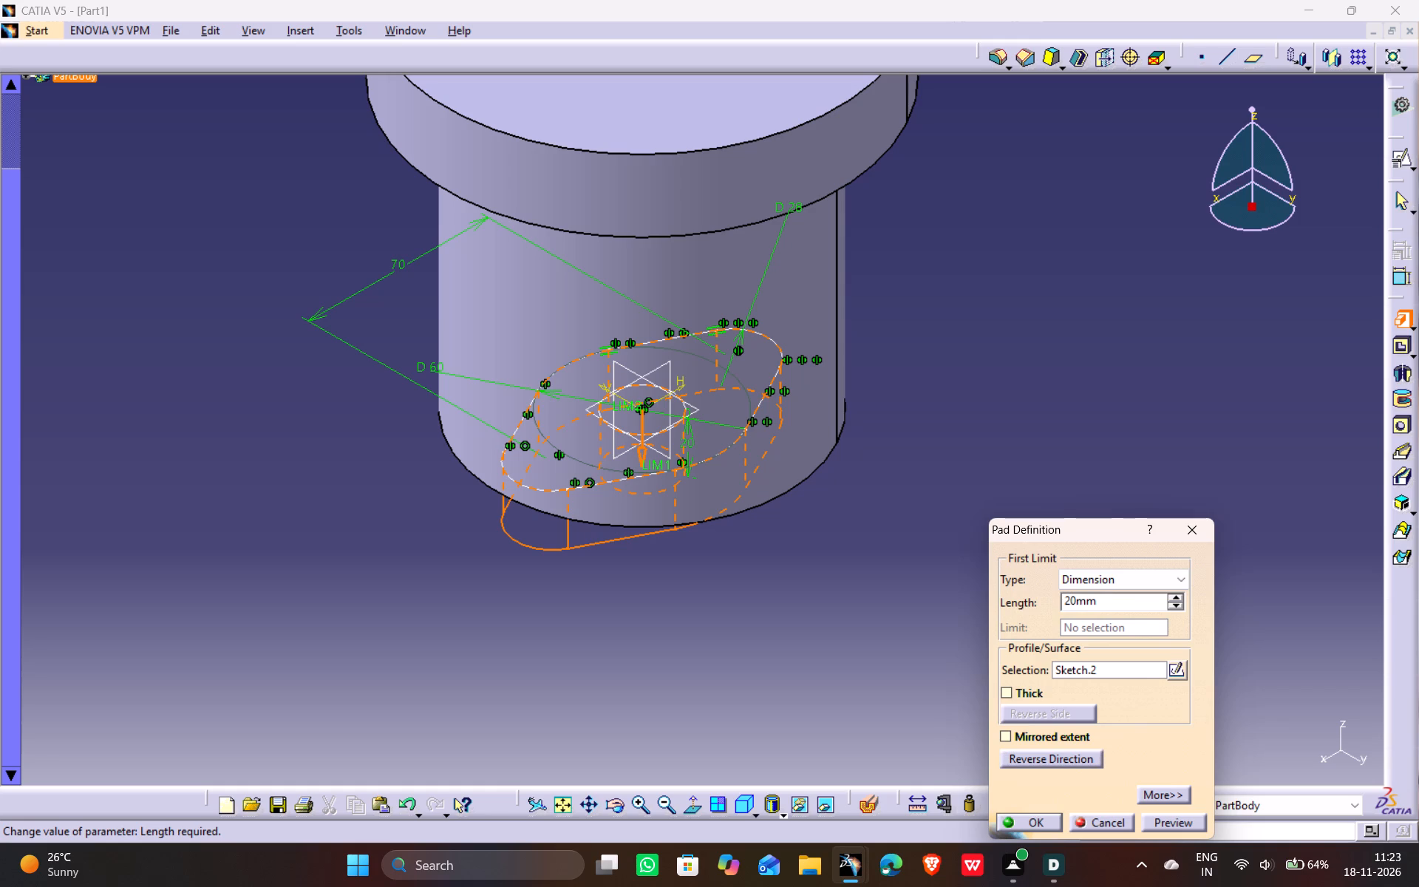
key("BackSpace")
key("8")
left_click(1110, 448)
left_click(1166, 826)
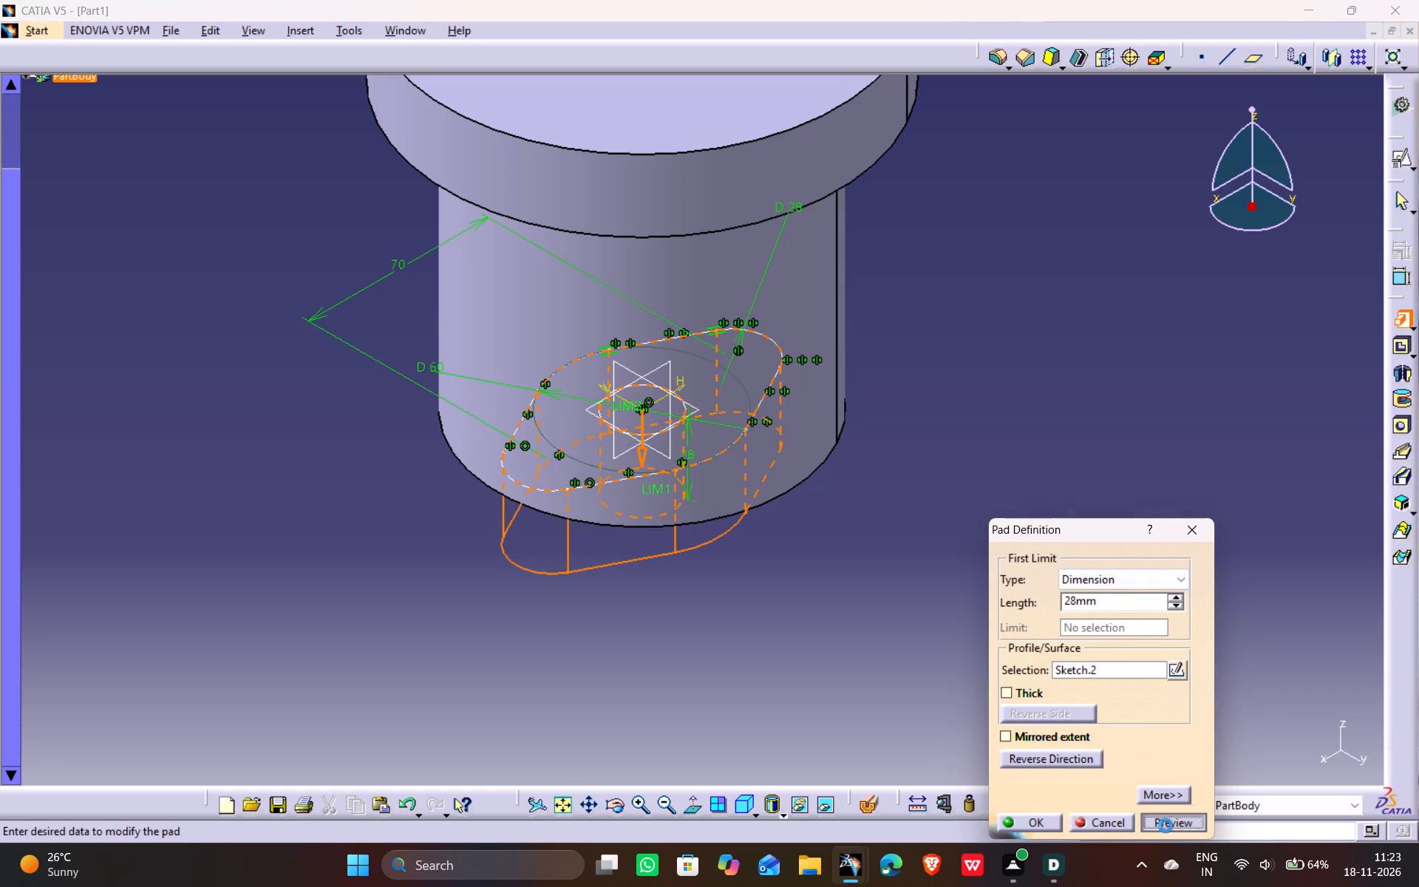
left_click(1031, 819)
left_click(892, 710)
Examine the lobed pad and its bore from below and from the side, and return to the isometric view.
middle_click_drag(820, 680, 648, 180)
scroll(814, 678, "down", 2)
left_click_drag(811, 676, 648, 180)
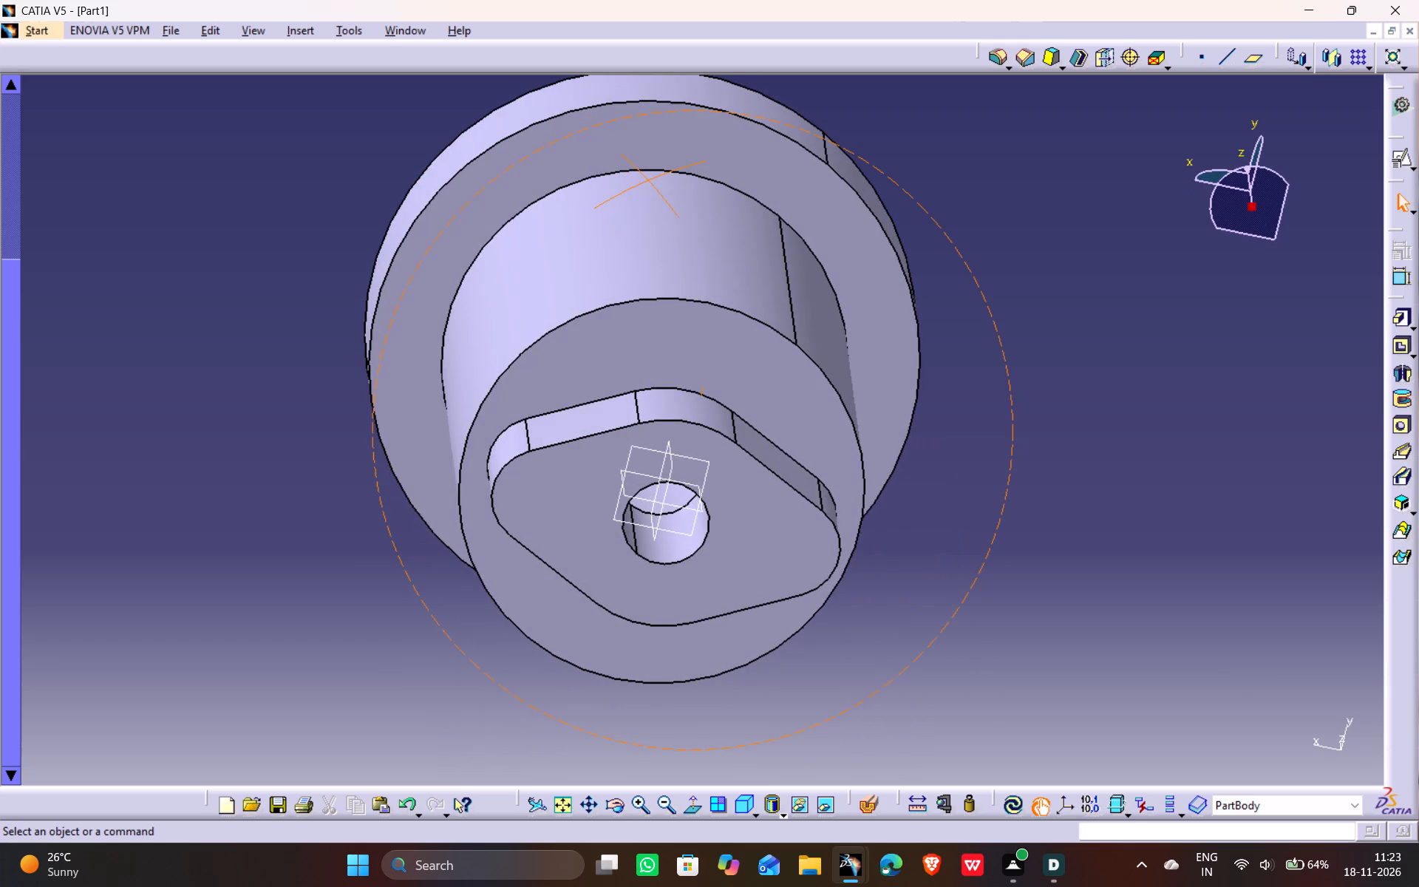
middle_click_drag(648, 180, 693, 339)
left_click_drag(648, 180, 693, 339)
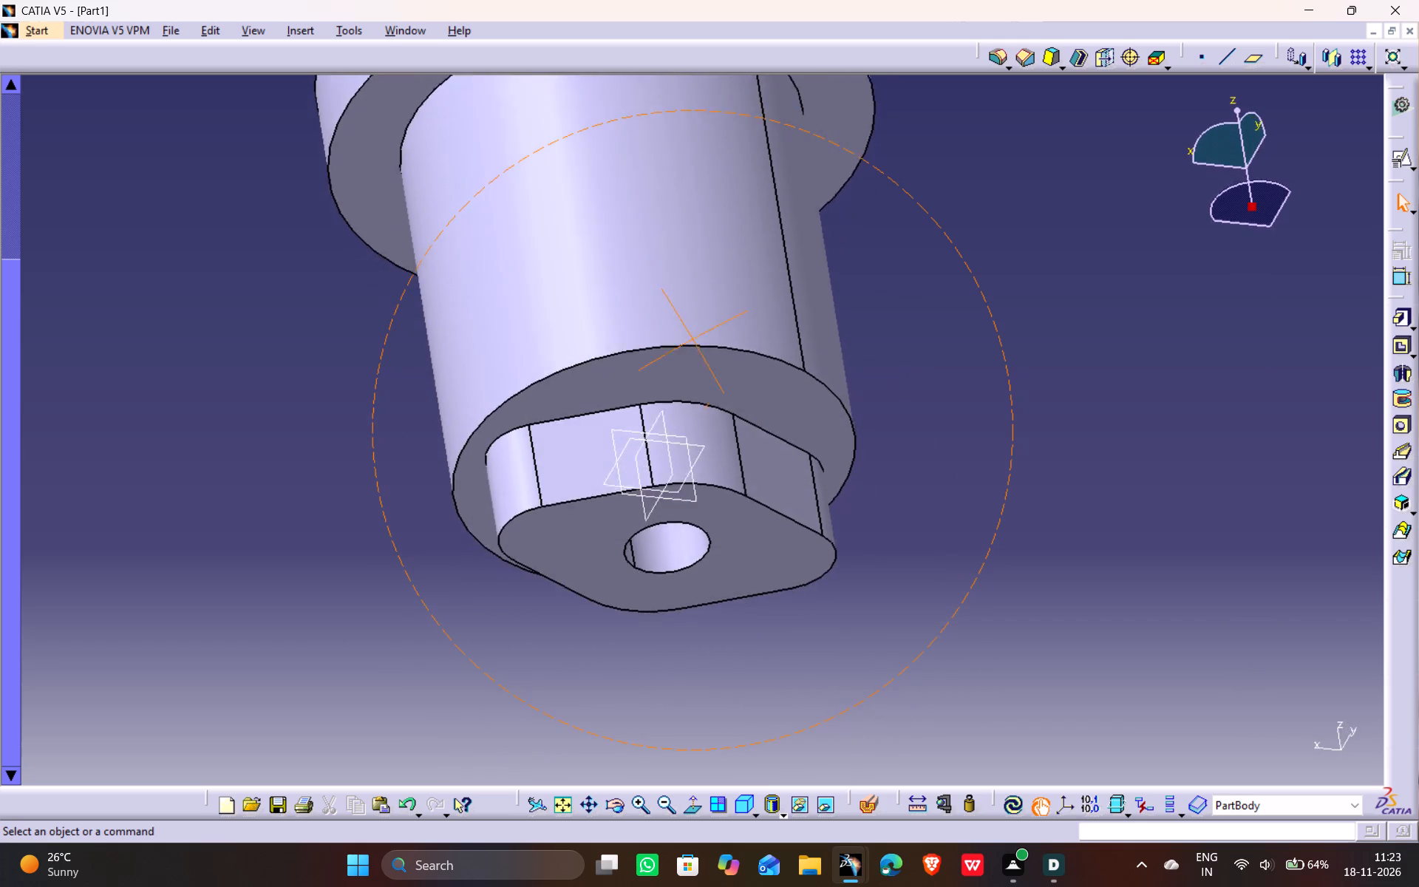
left_click_drag(693, 339, 721, 559)
middle_click_drag(693, 339, 720, 560)
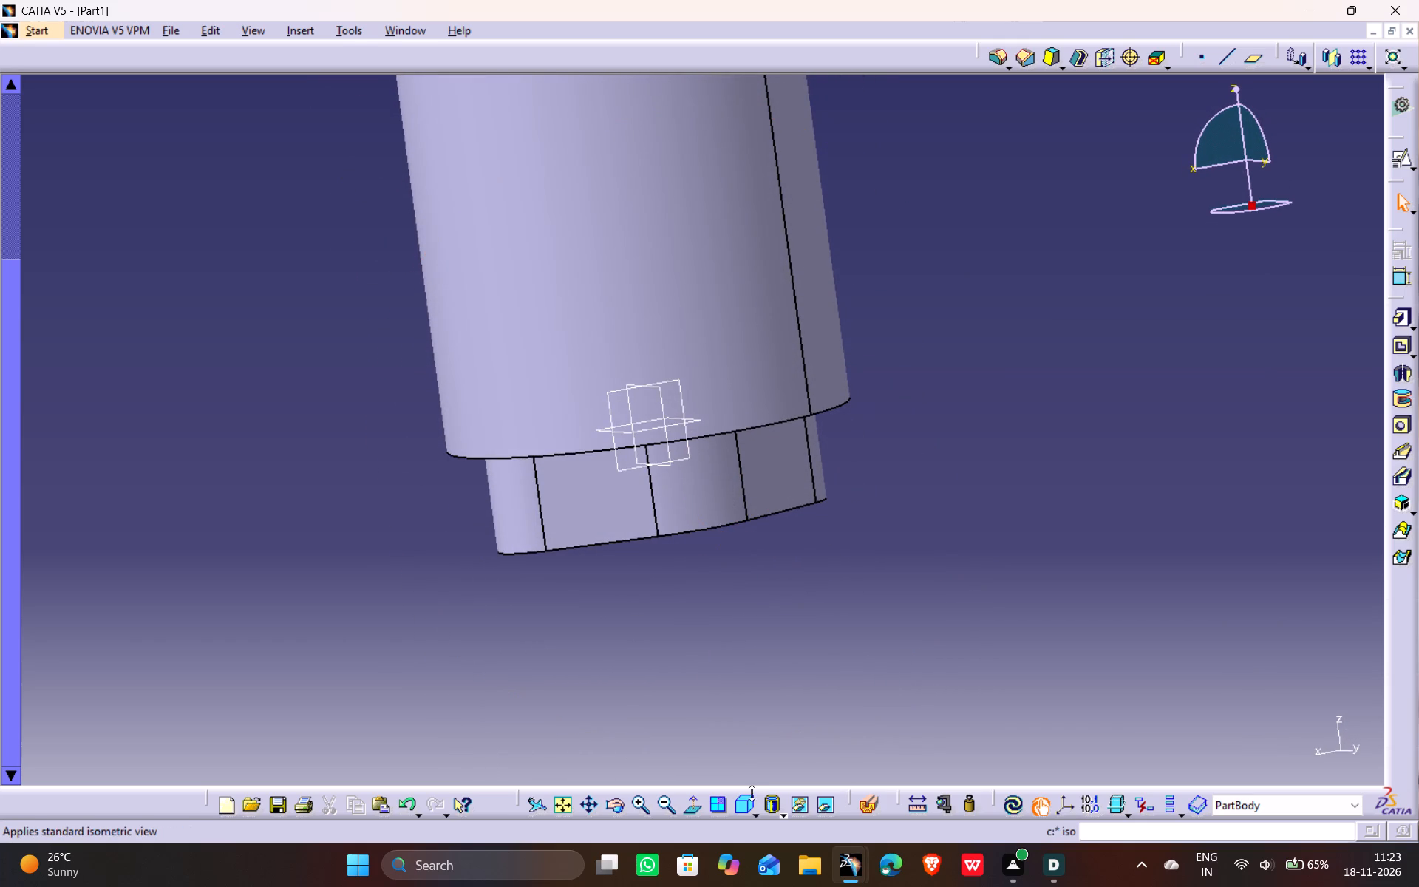
left_click(742, 803)
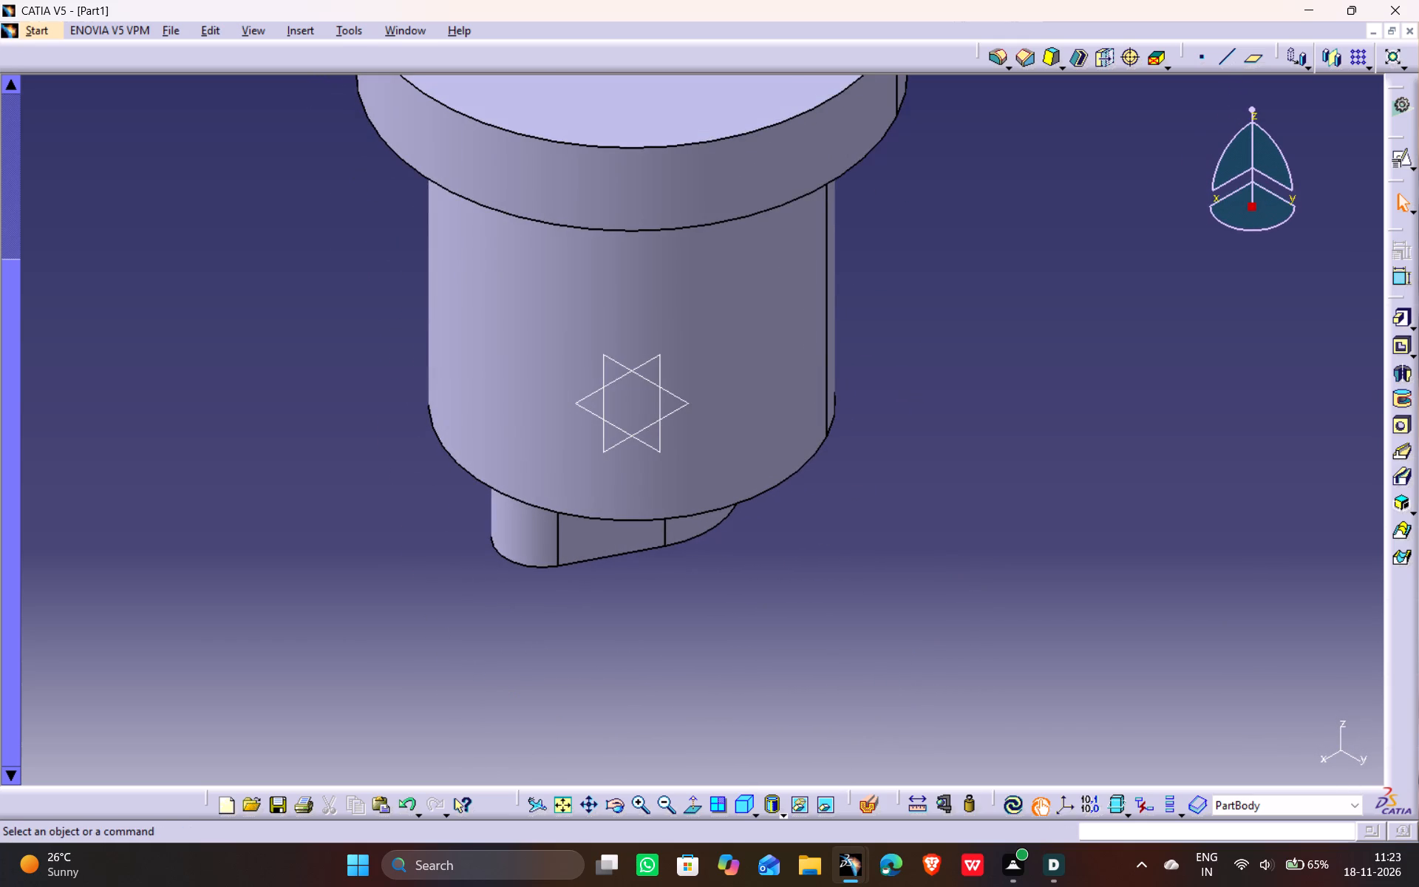
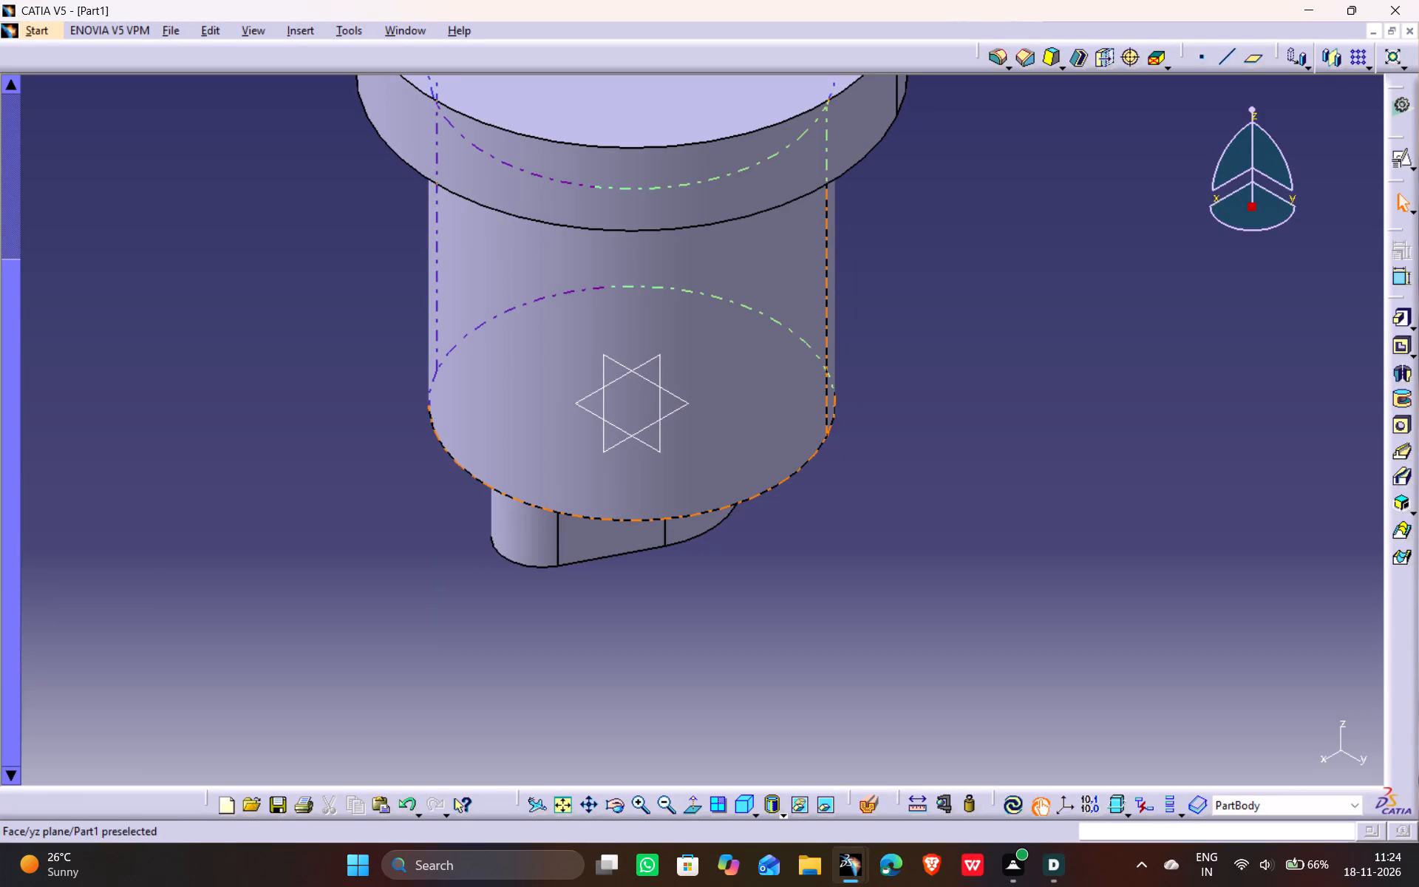
Create a reference plane offset 128 mm downward from the top face of the upper flange, using the reversed direction.
left_click(718, 102)
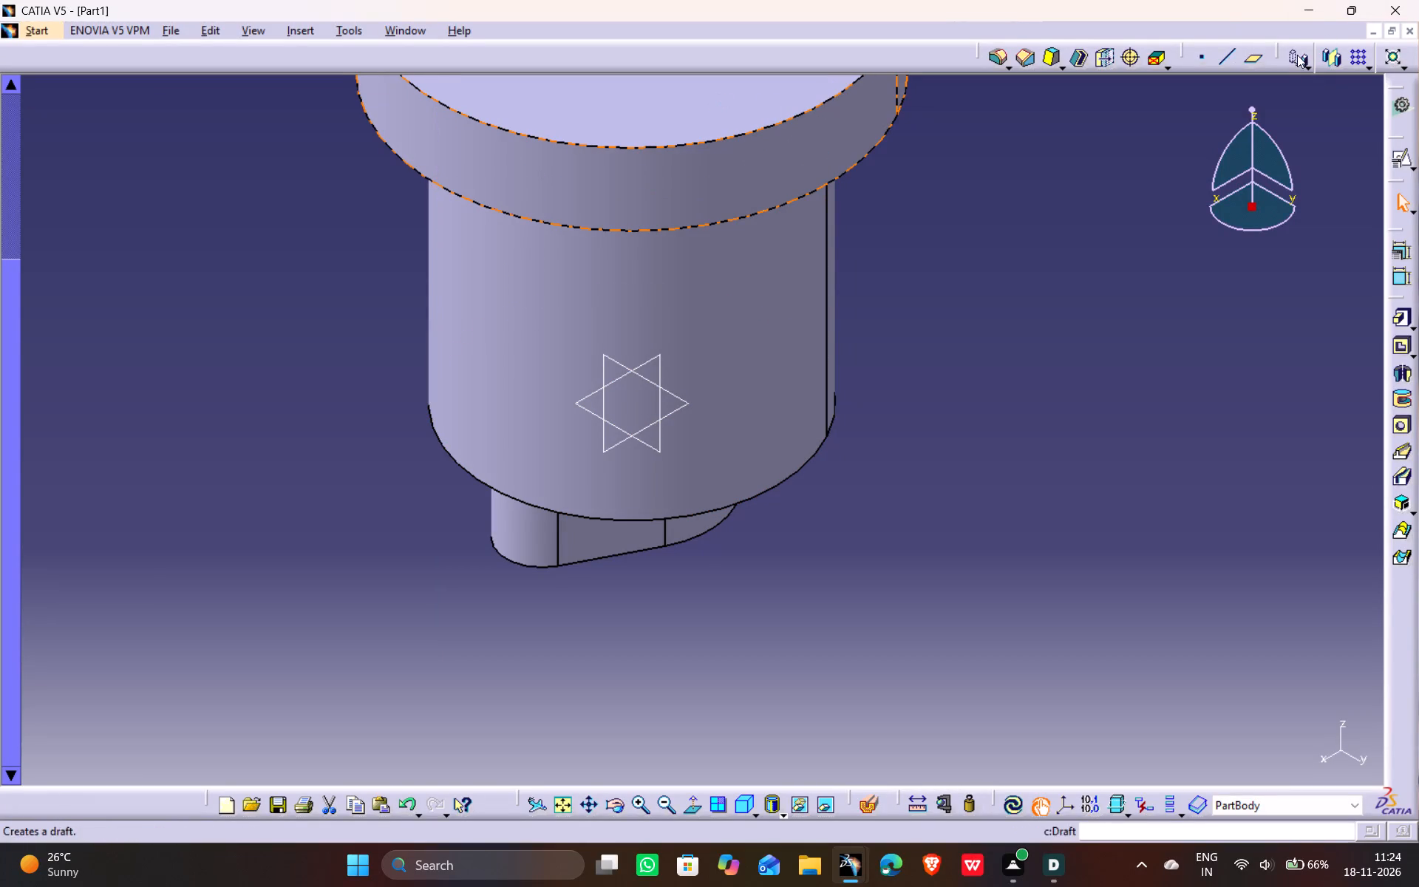
left_click(1258, 63)
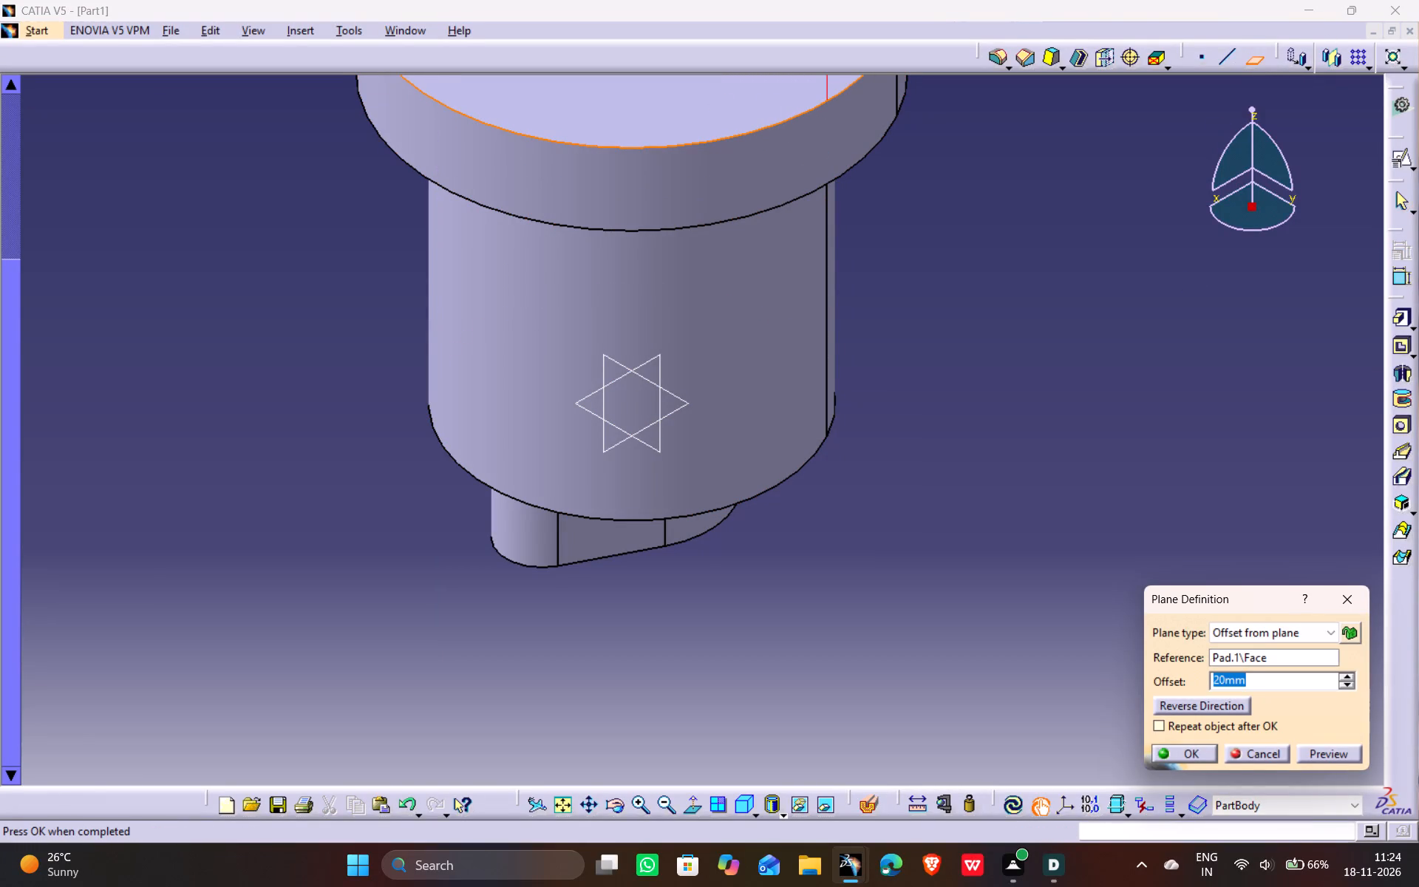
type("12")
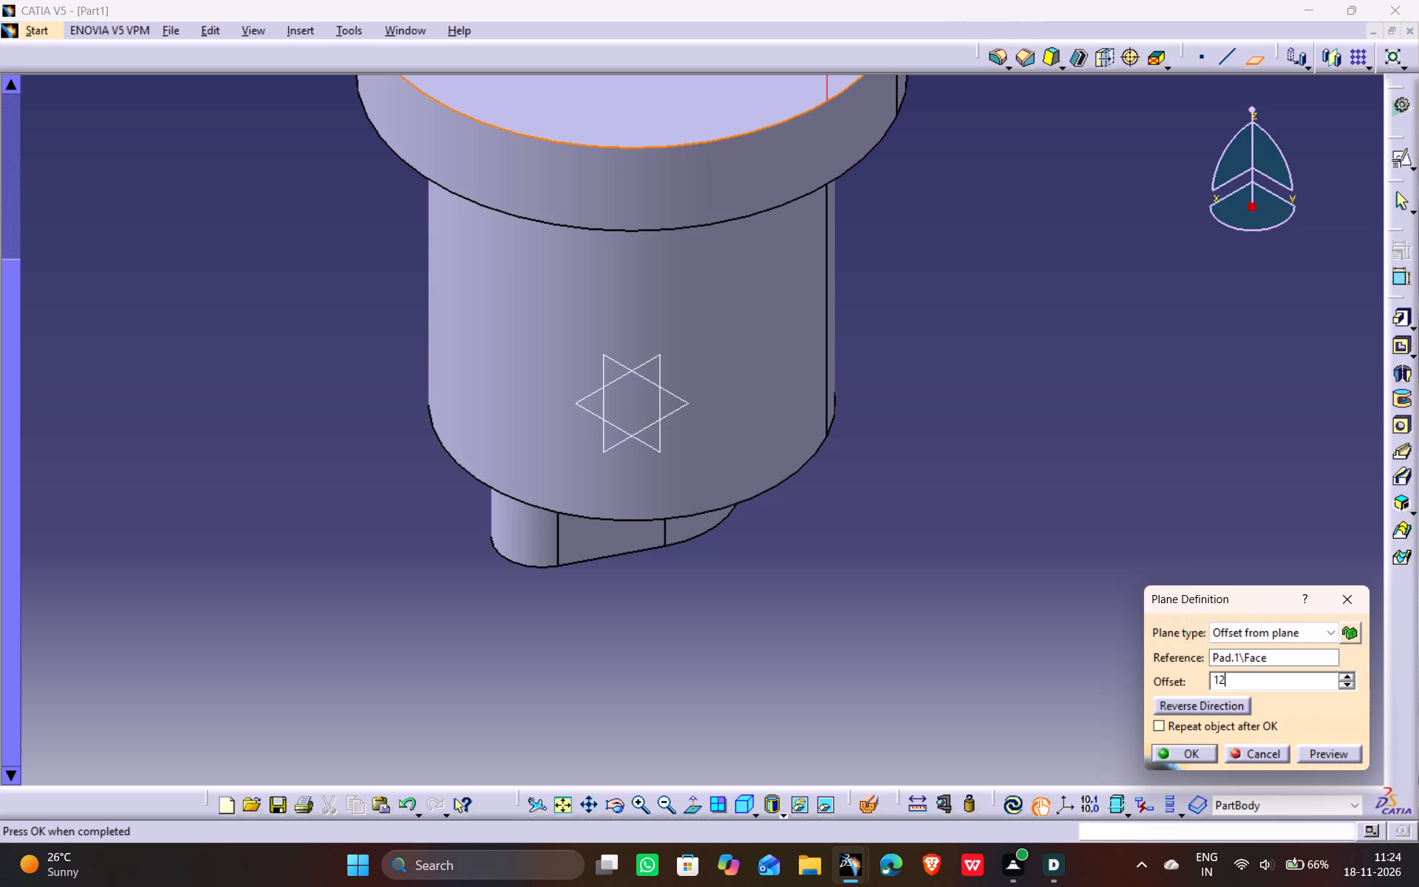
key("8")
left_click(1170, 353)
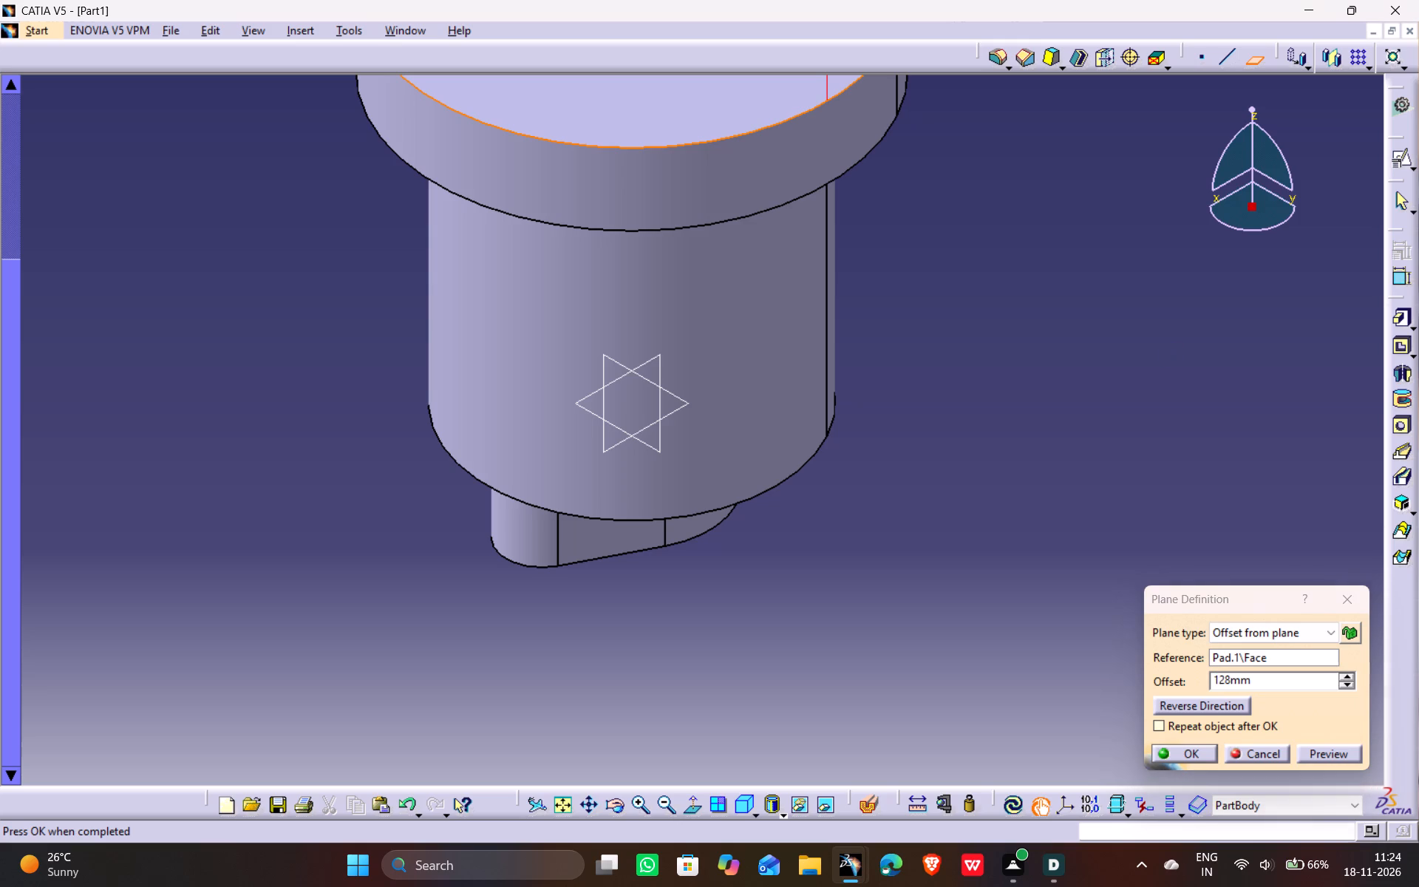
left_click(1210, 712)
left_click(1214, 696)
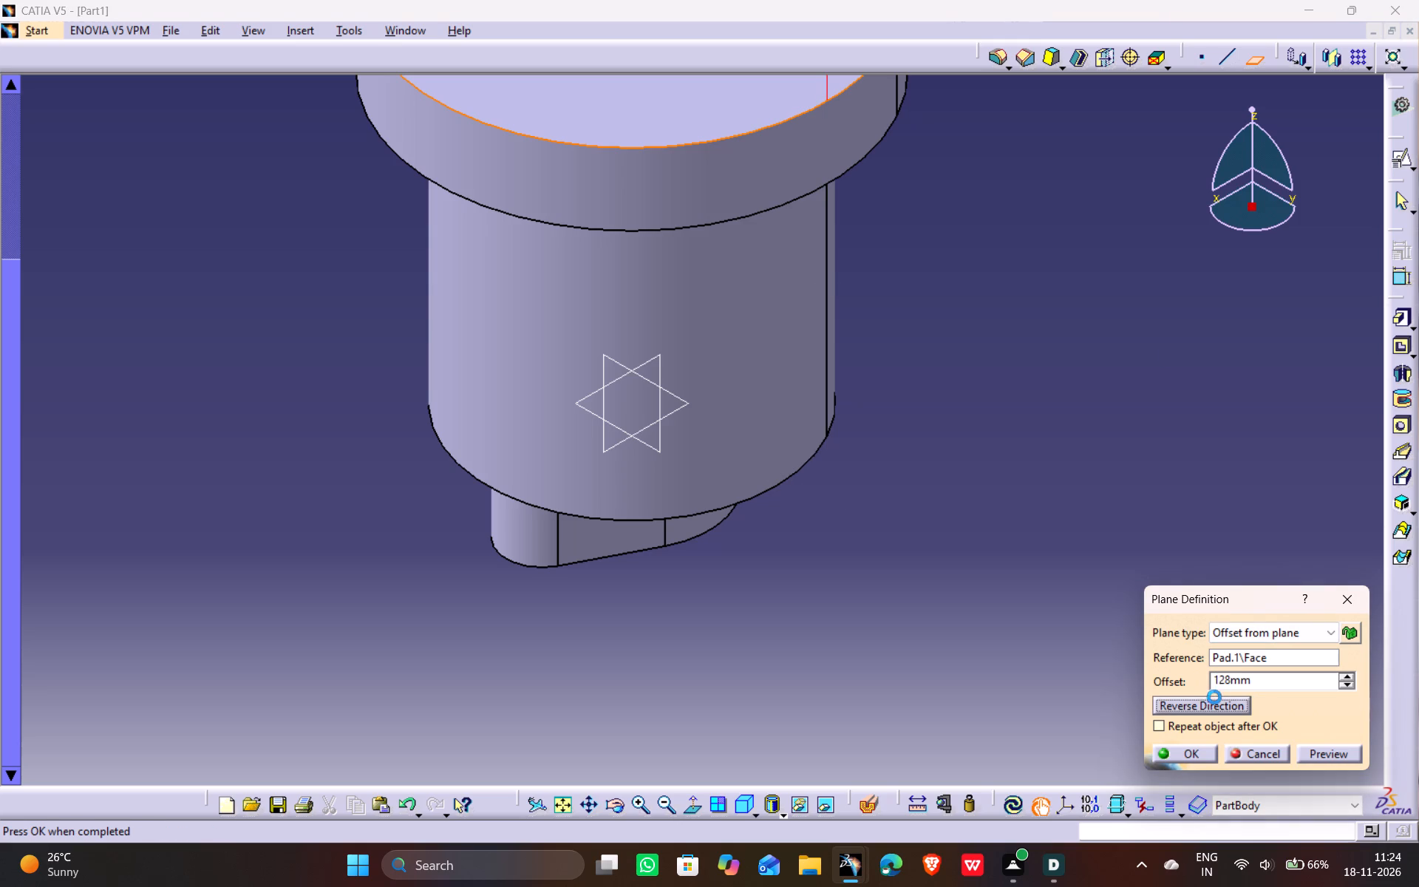
left_click(1216, 704)
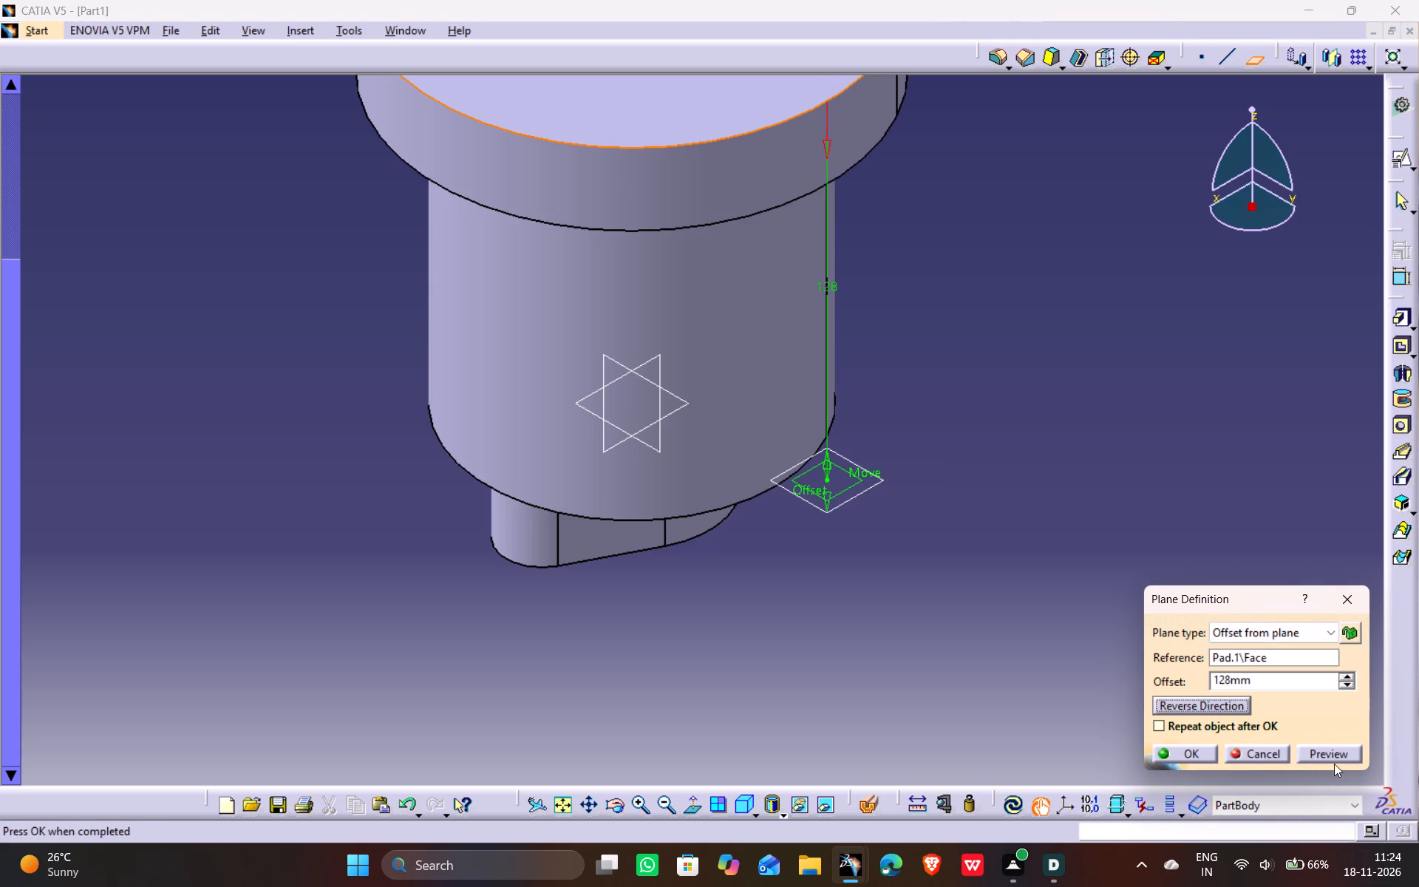
left_click(1333, 761)
left_click(1189, 753)
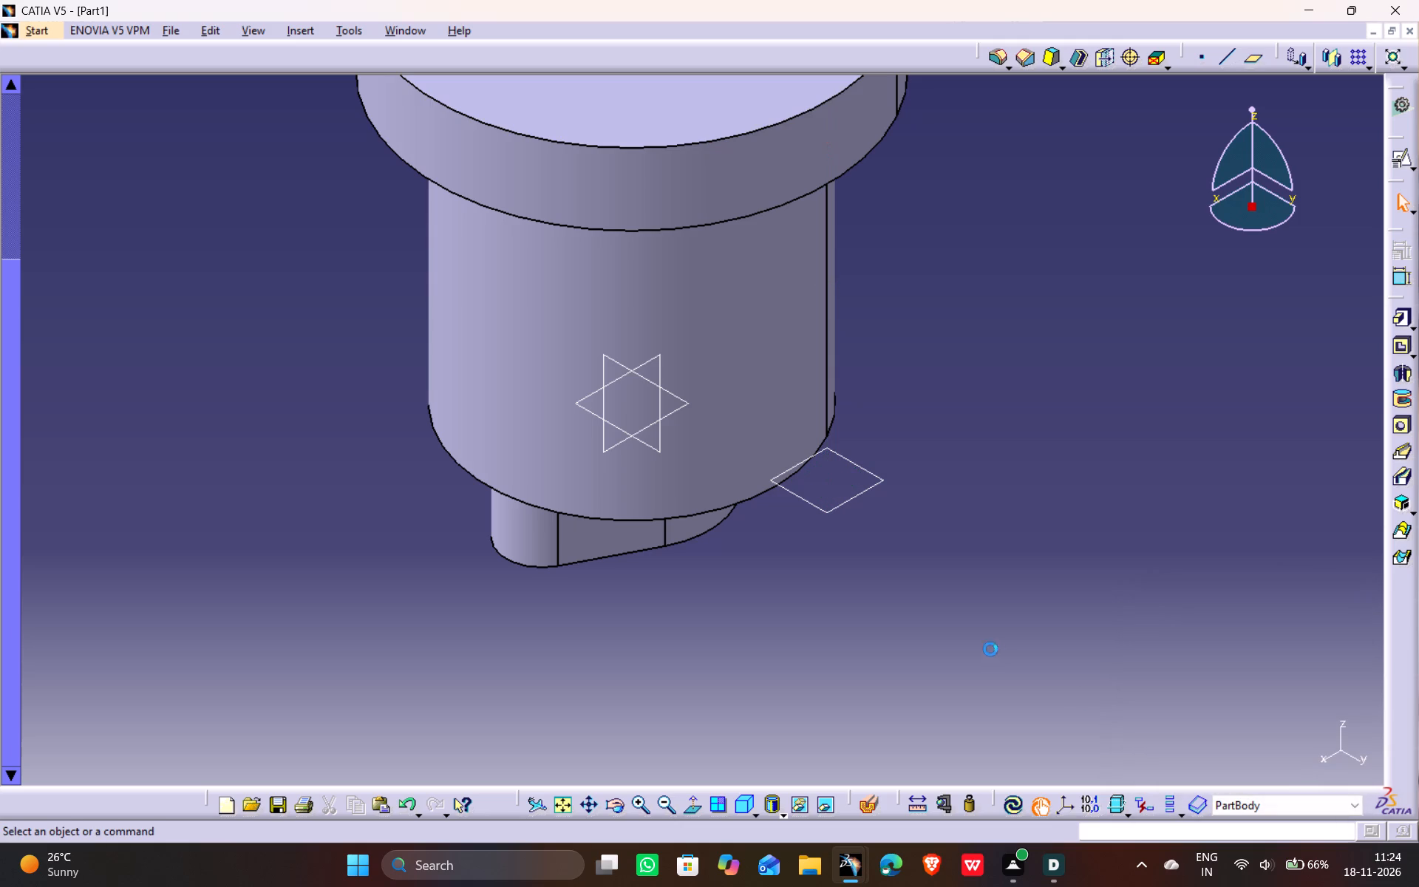
left_click(973, 638)
Open a positioned sketch on the new offset plane with H and V both reversed and the axes swapped.
left_click(858, 494)
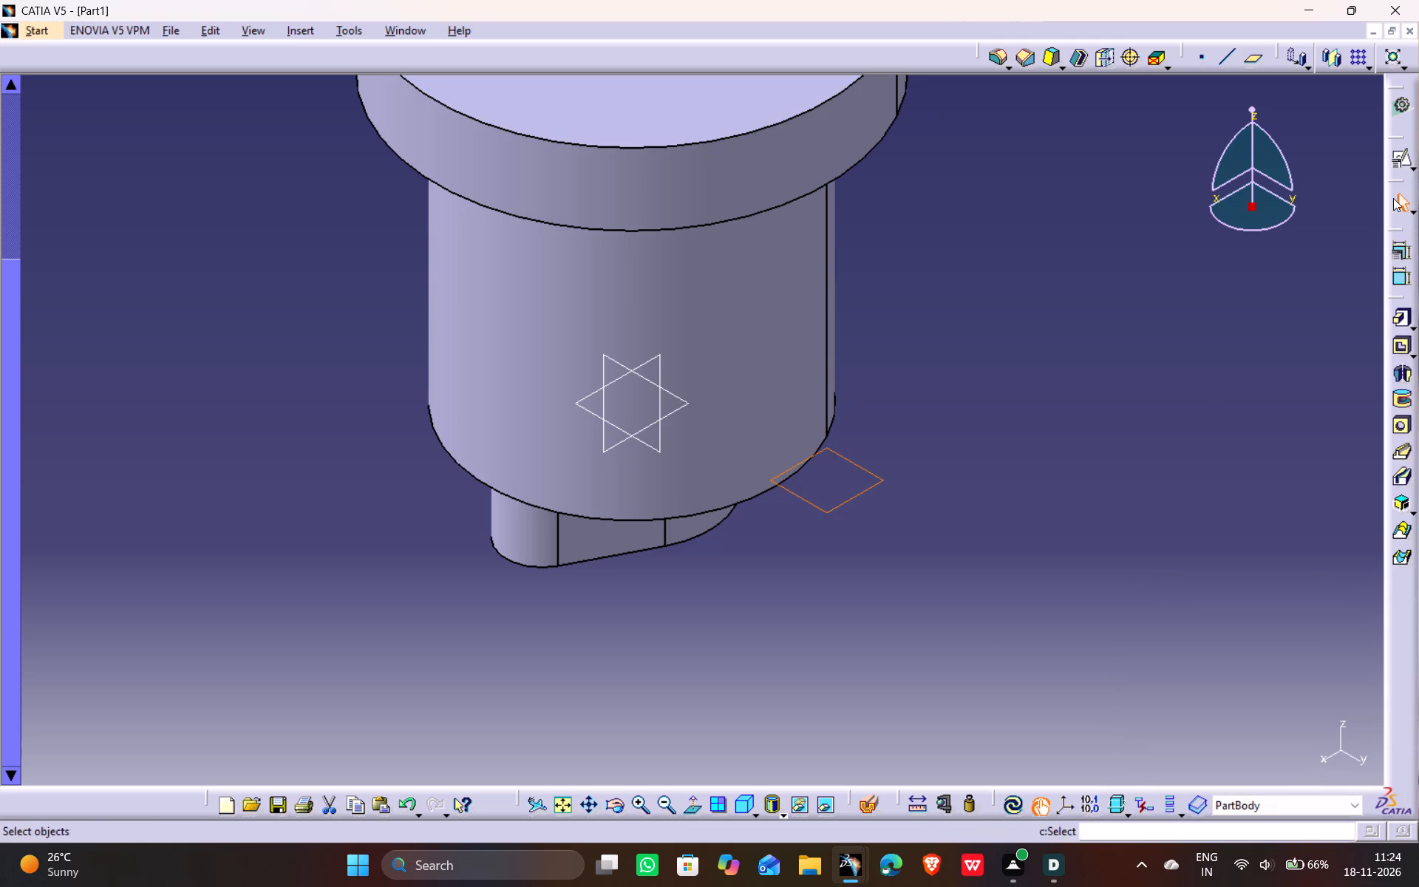
left_click(1401, 160)
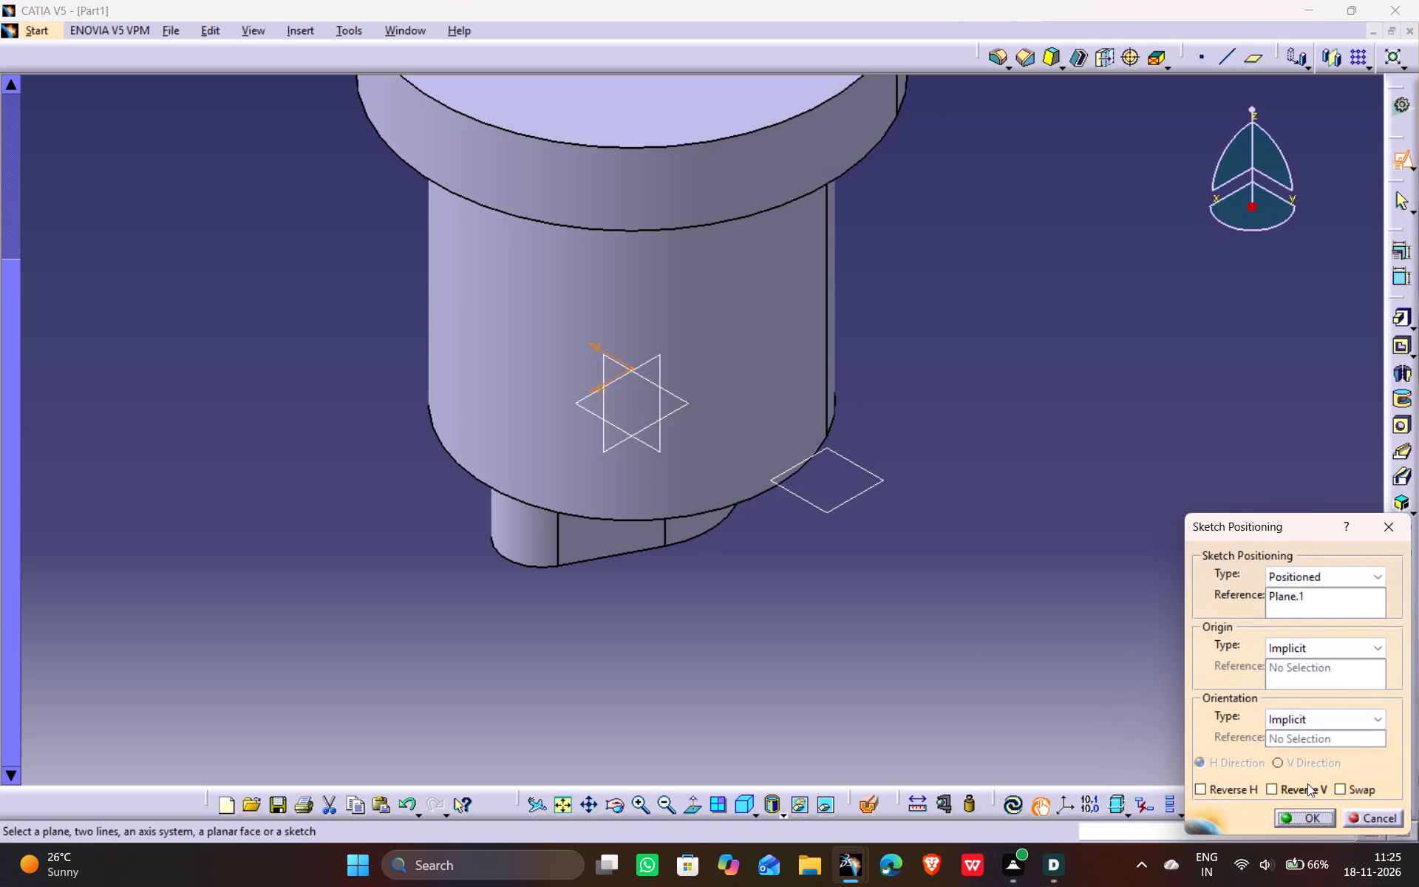
left_click(1307, 785)
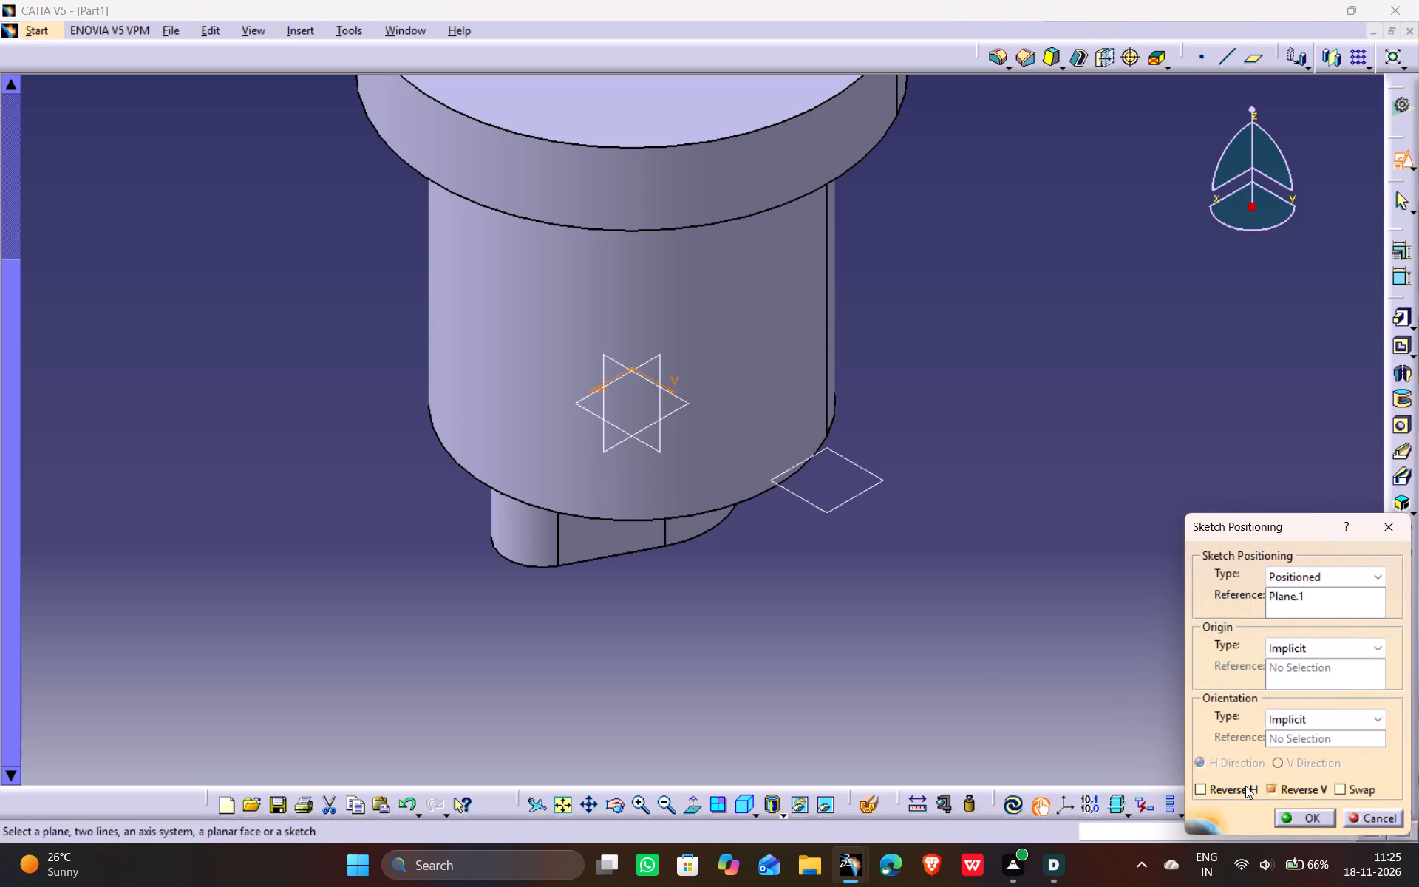
left_click(1245, 786)
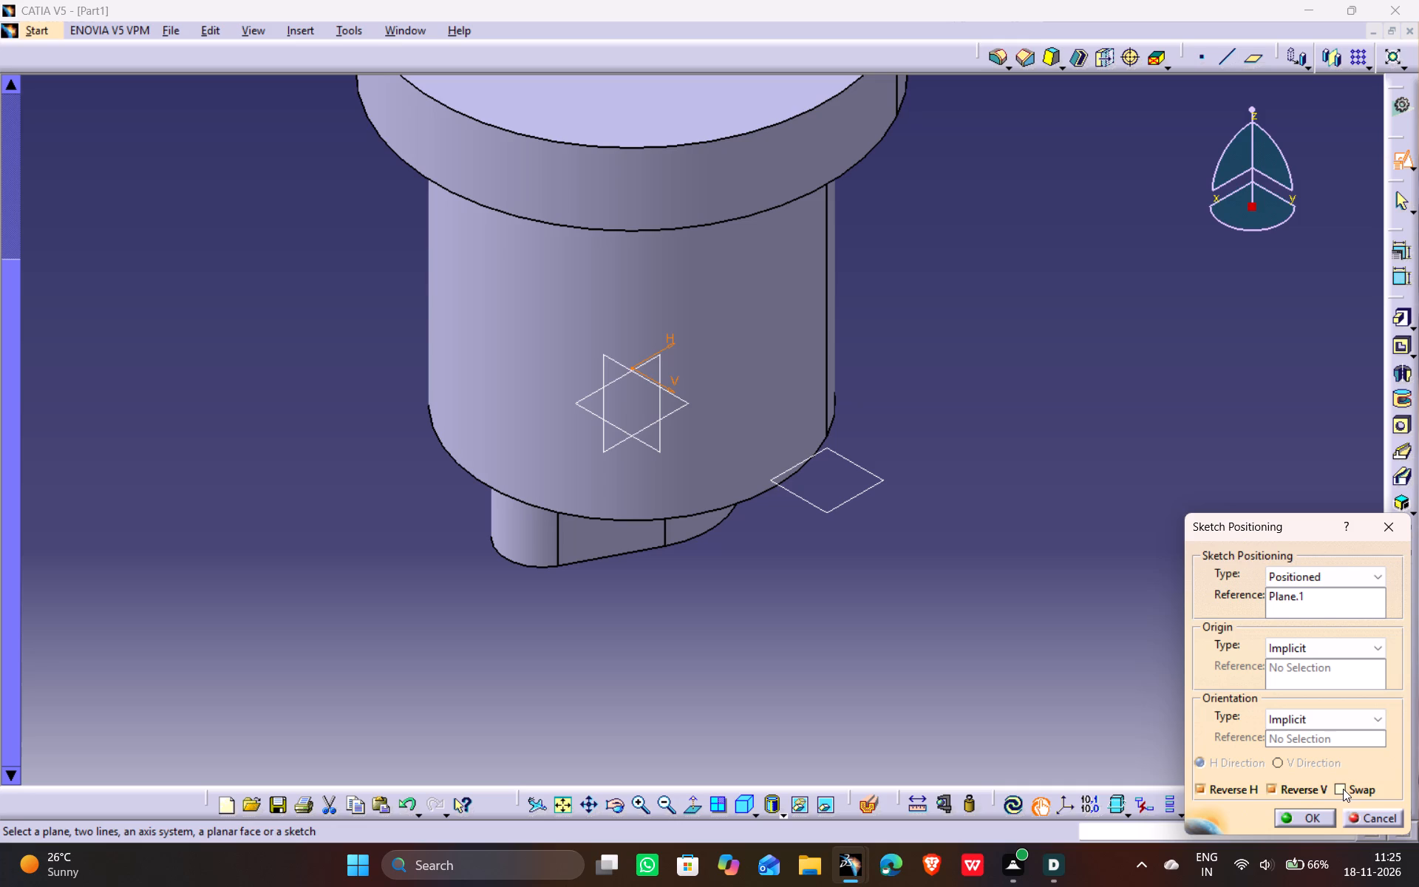
left_click(1343, 789)
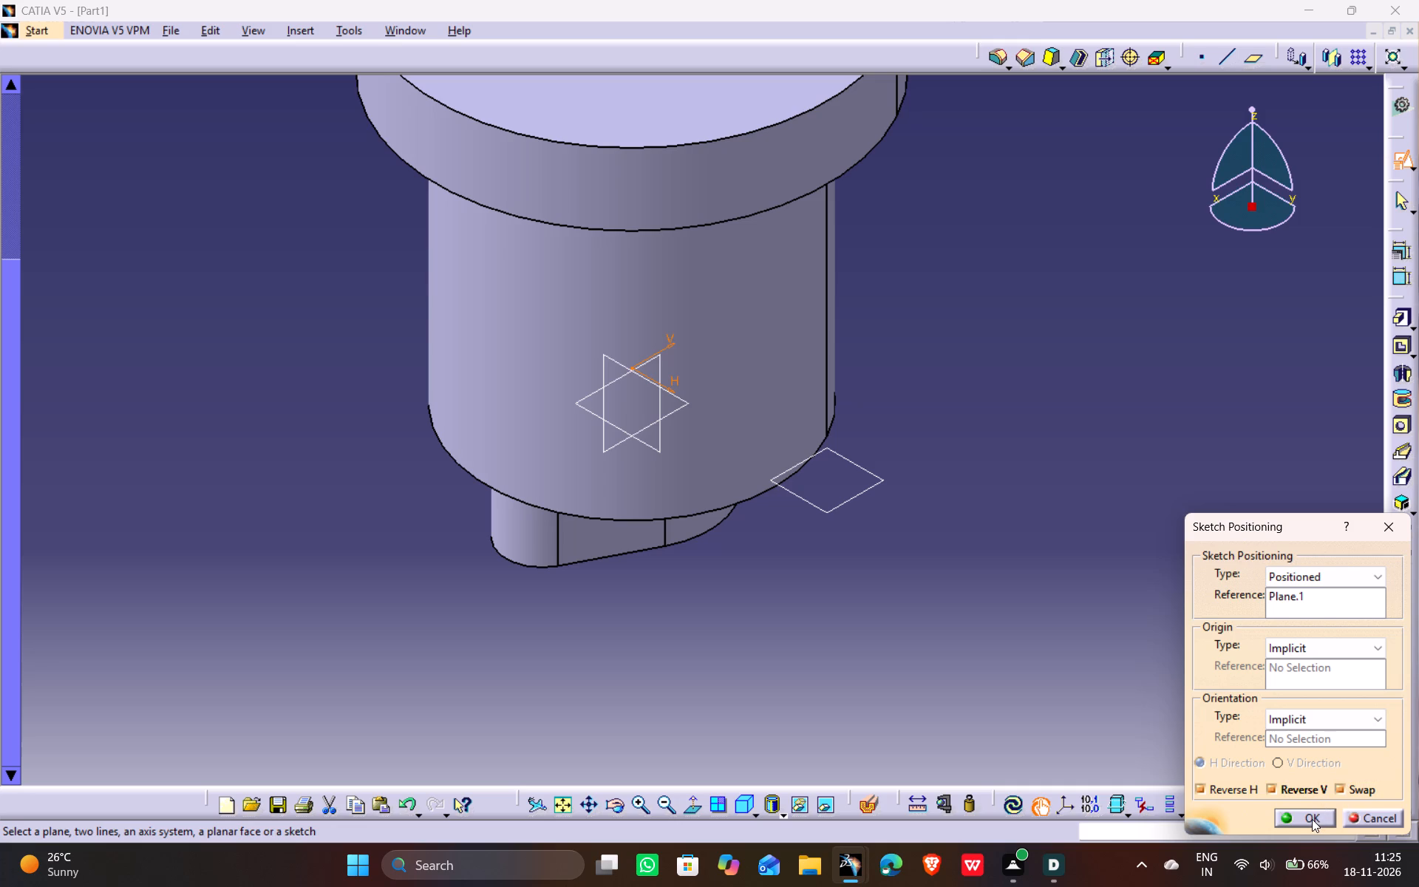
left_click(1312, 819)
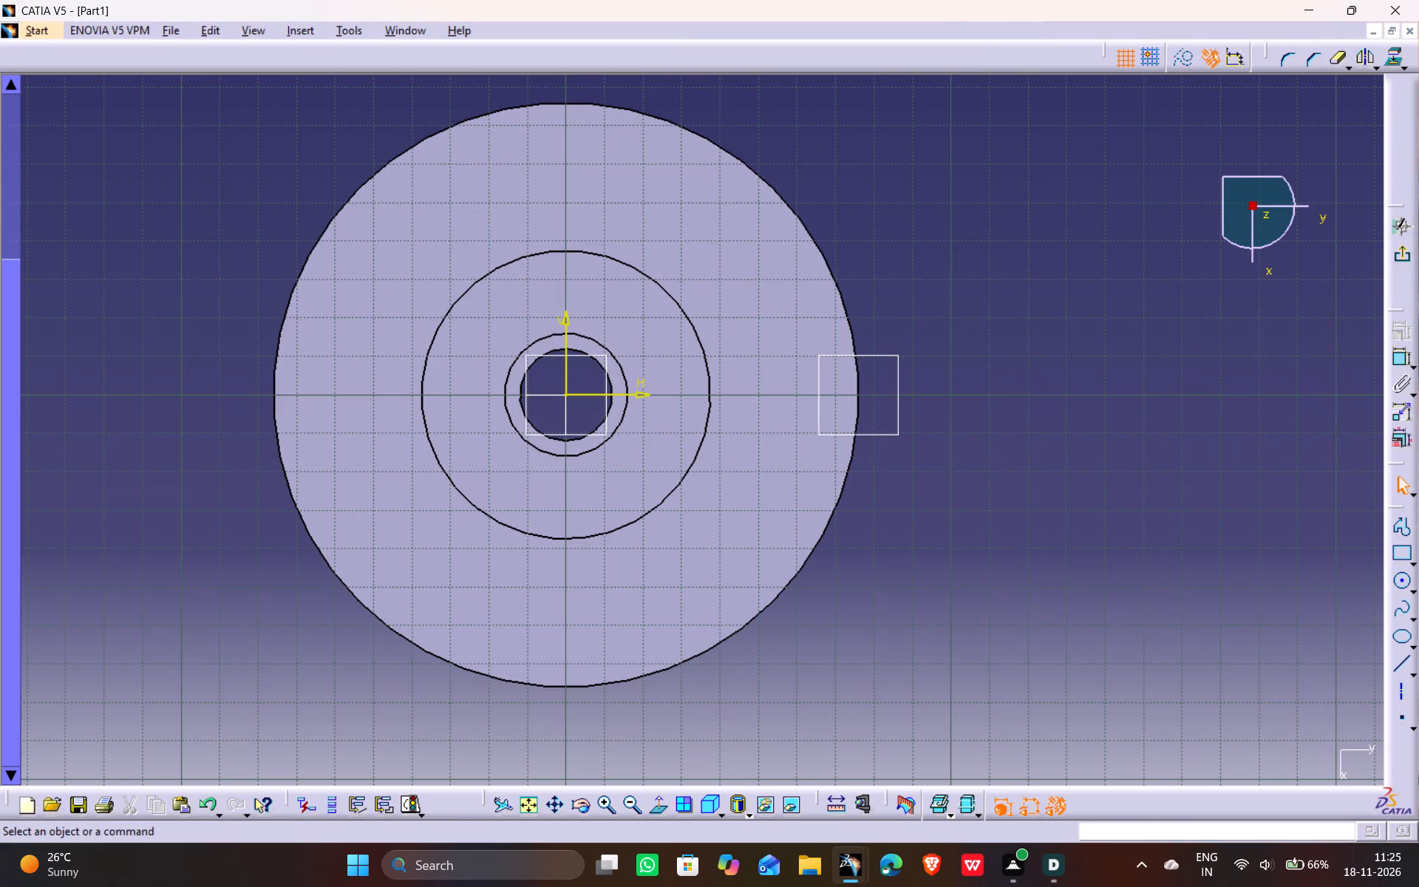
Project the main cylinder's lower outer circular edge into the sketch and restore the view normal to the sketch plane.
left_click(1394, 66)
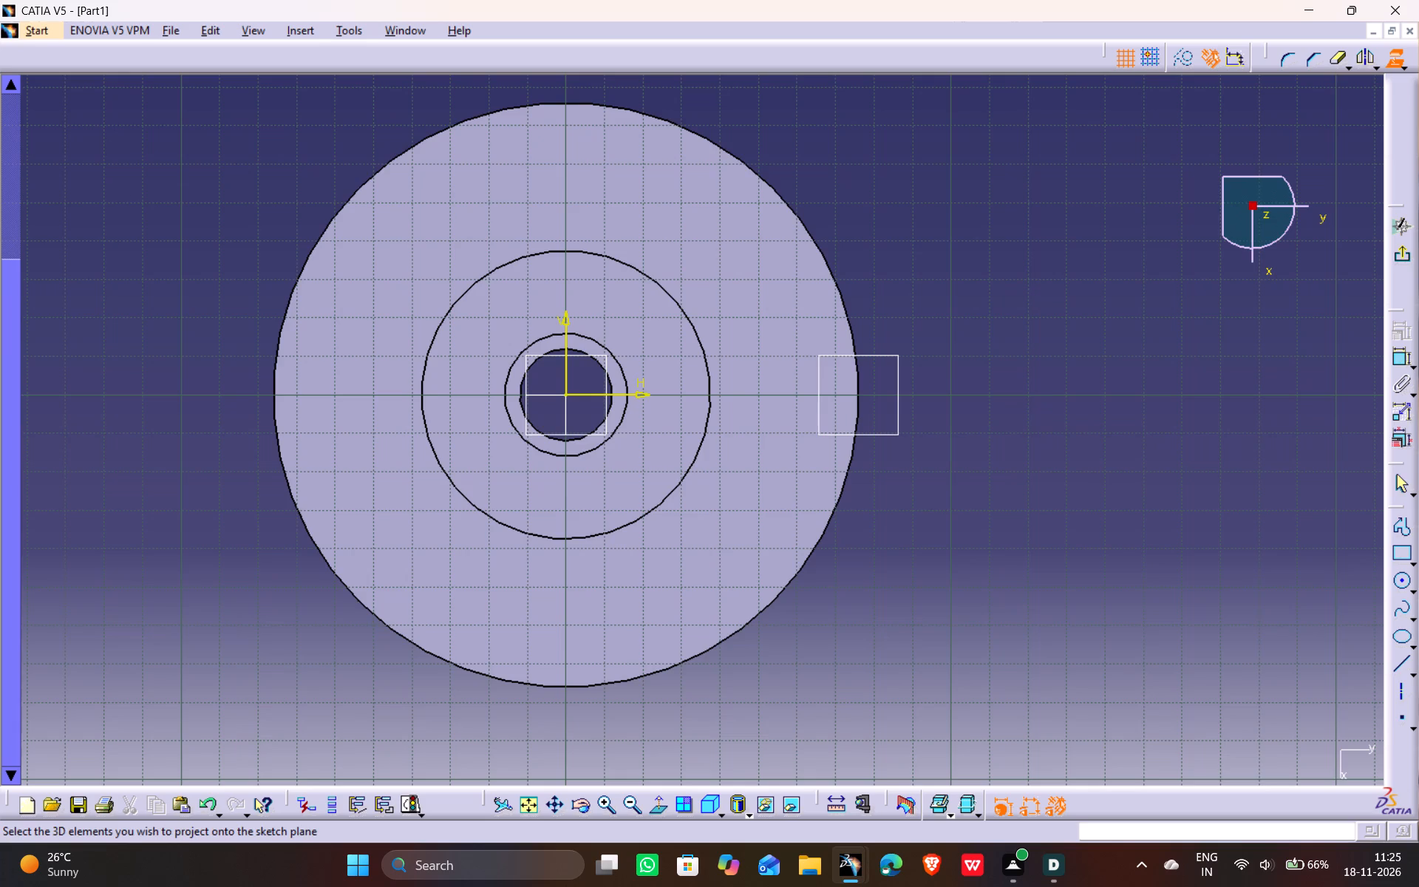
scroll(665, 727, "down", 3)
middle_click_drag(665, 727, 667, 576)
left_click_drag(665, 724, 667, 576)
left_click(659, 571)
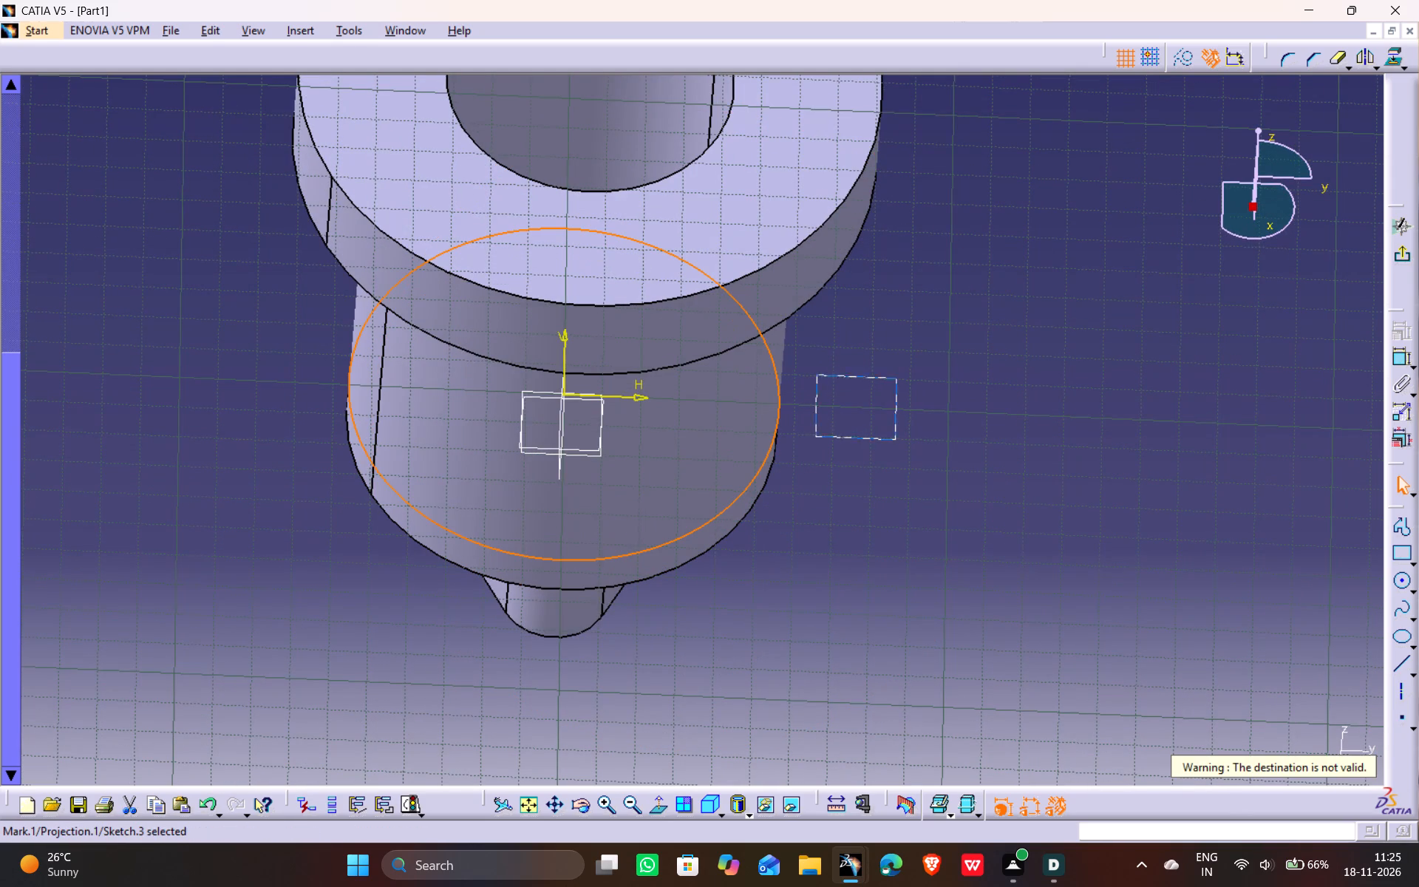
left_click(1065, 590)
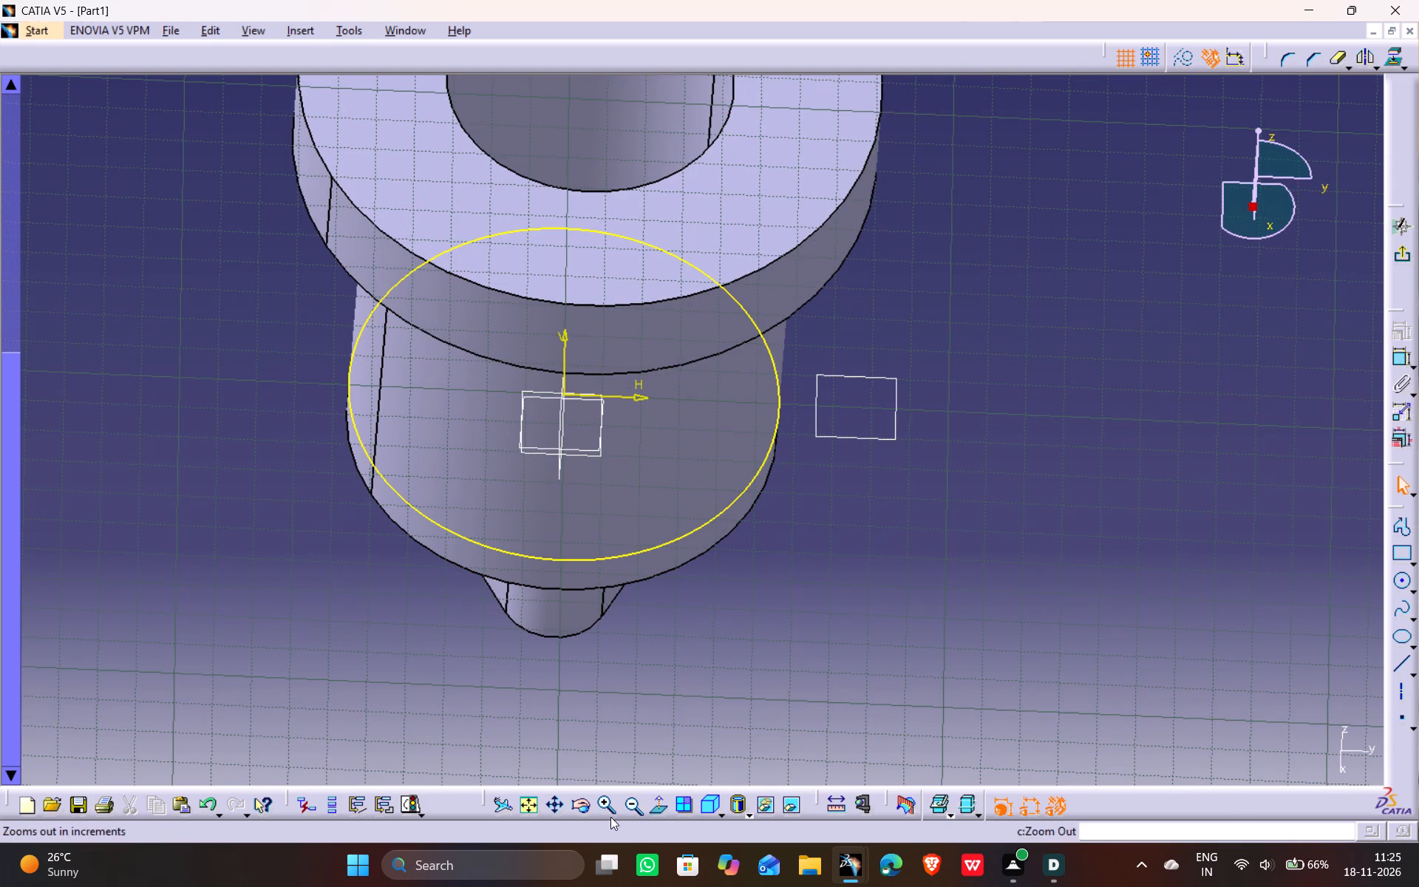
left_click(658, 808)
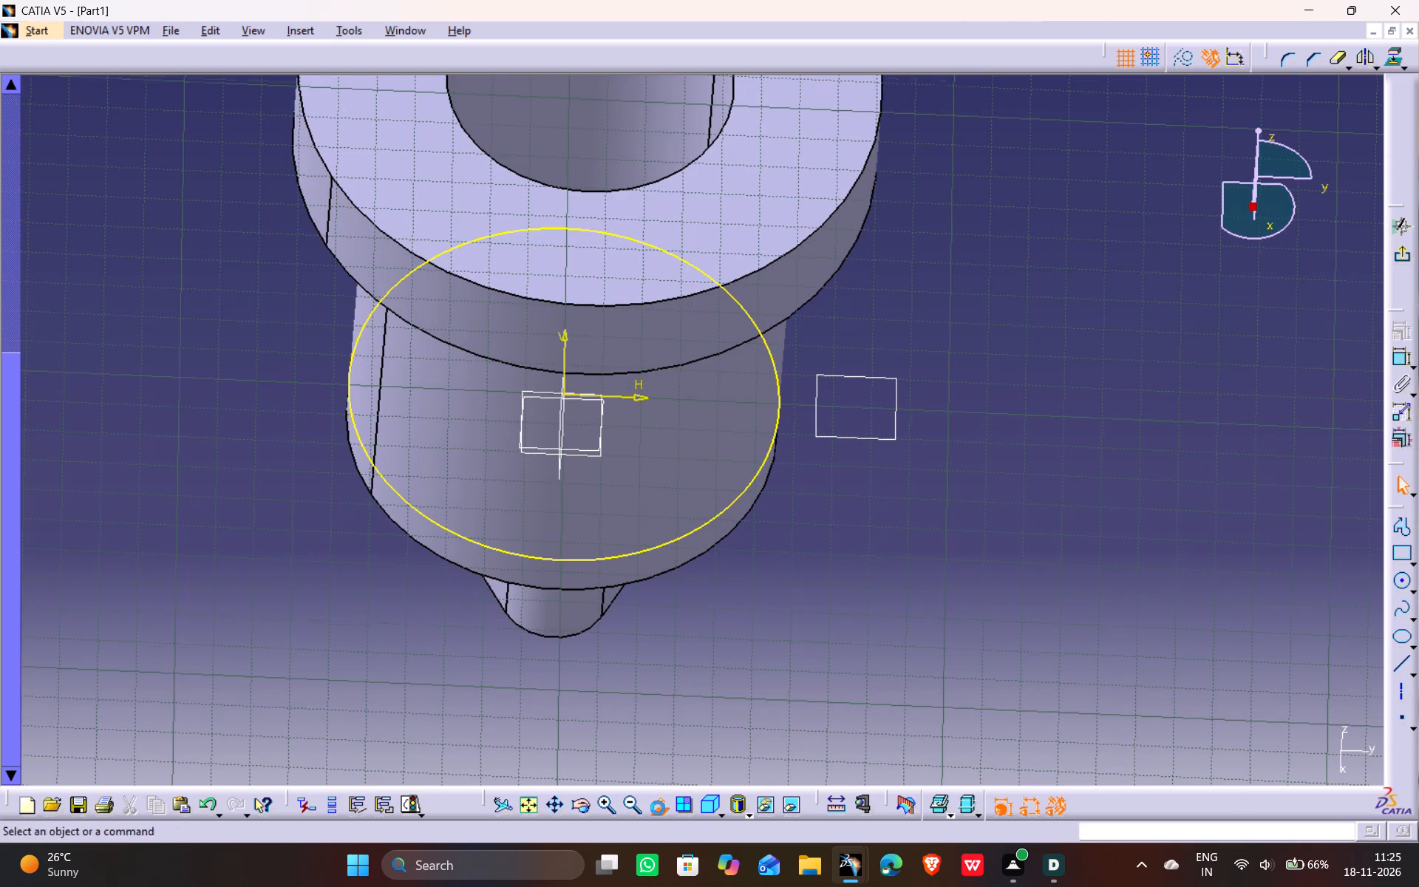
left_click(854, 653)
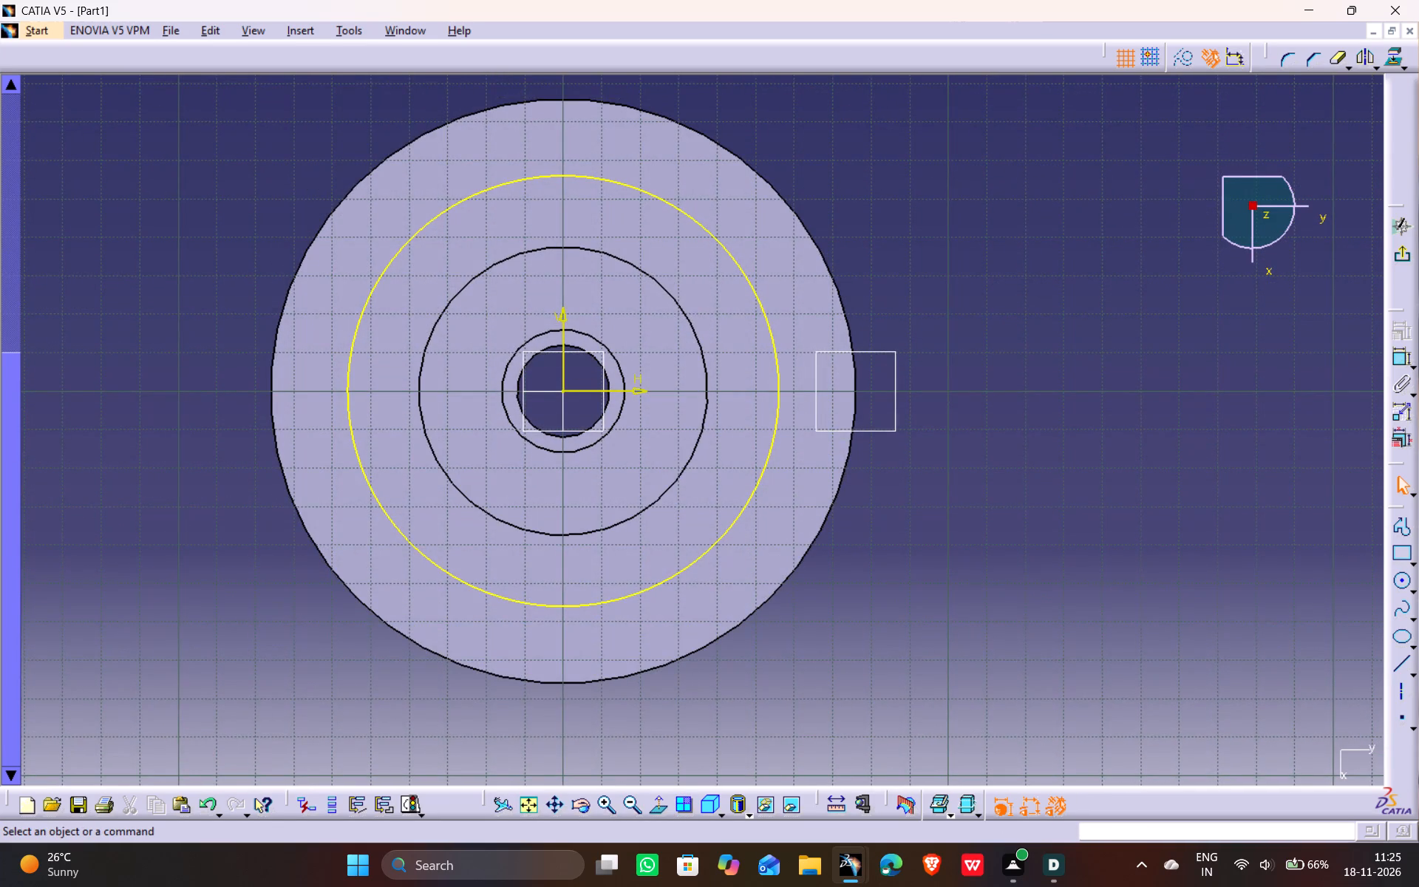
middle_click_drag(836, 662, 835, 645, "ctrl")
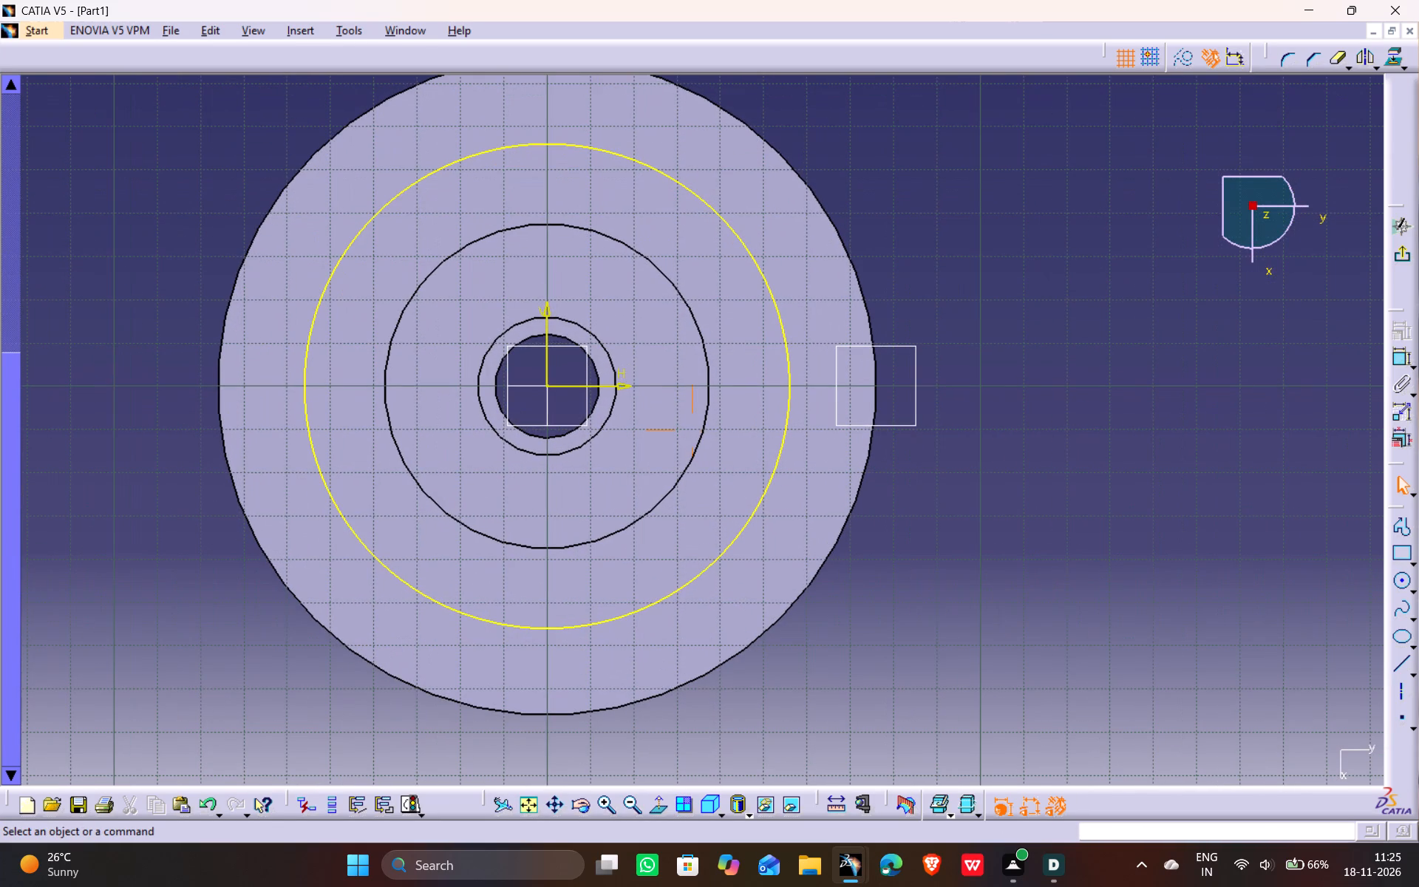
middle_click_drag(764, 690, 764, 688, "ctrl")
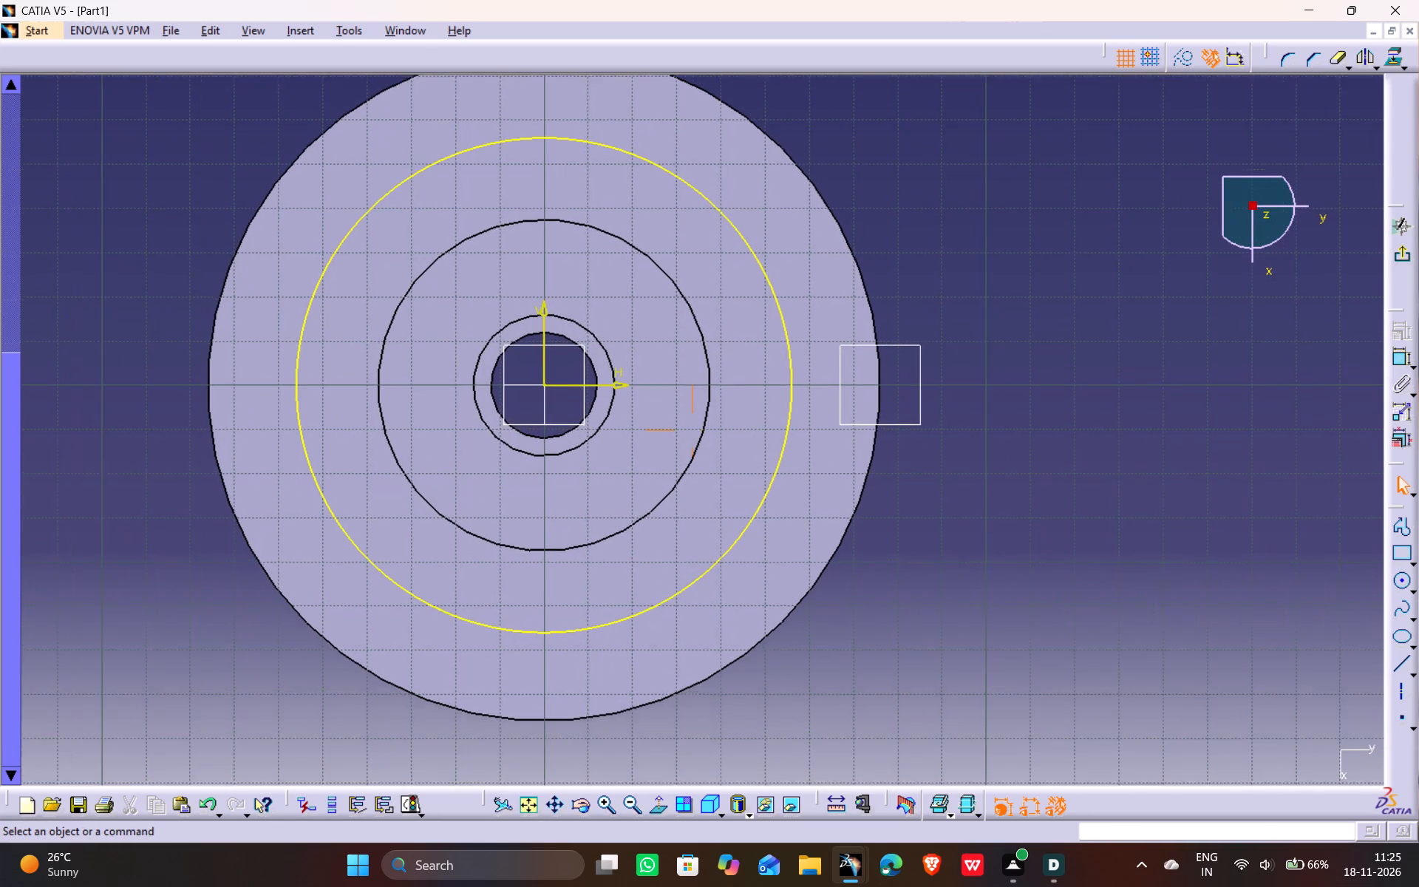
middle_click_drag(764, 688, 764, 682, "ctrl")
middle_click_drag(767, 640, 759, 656)
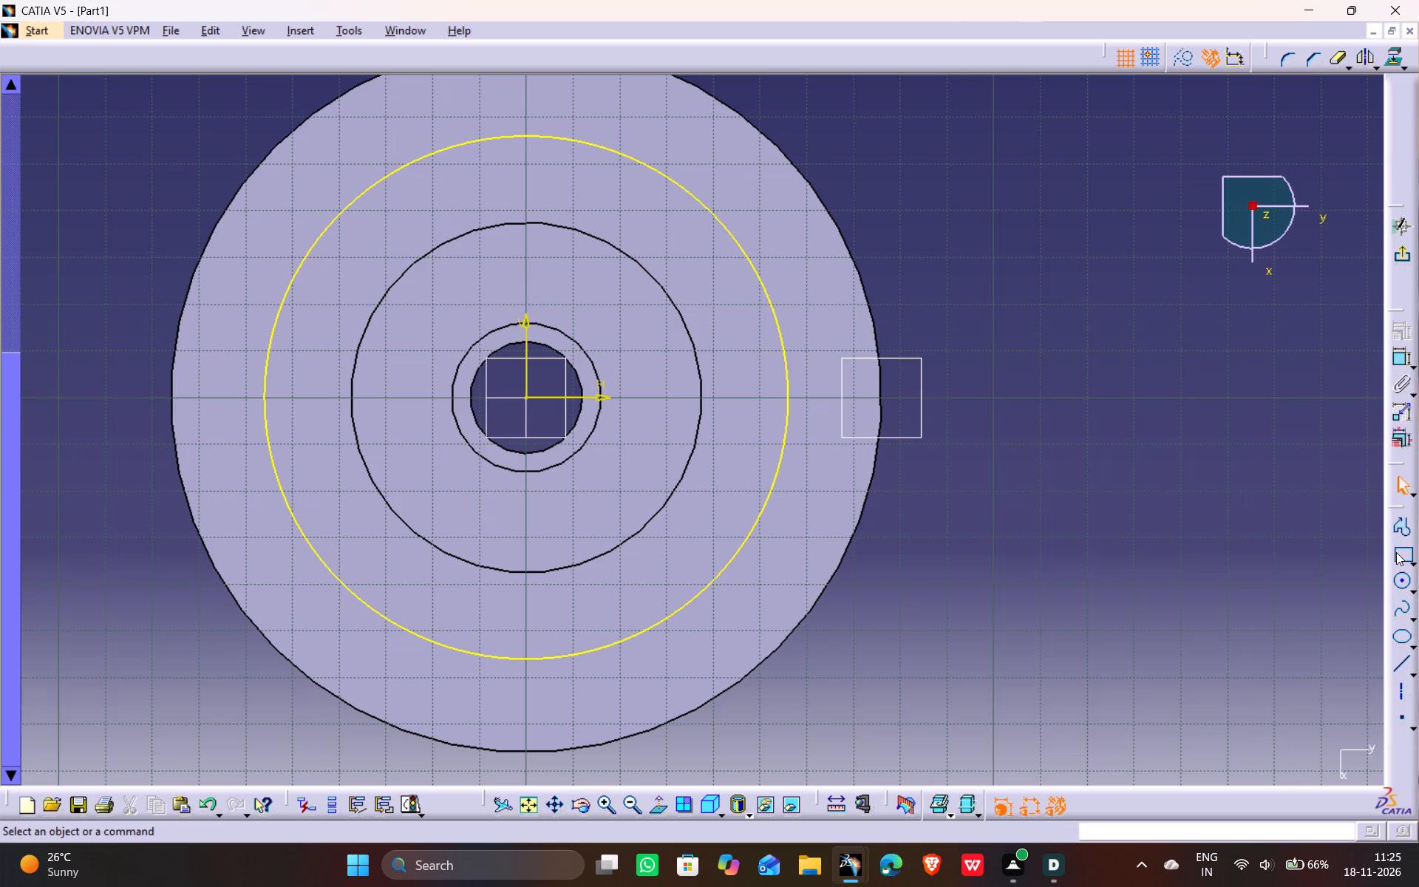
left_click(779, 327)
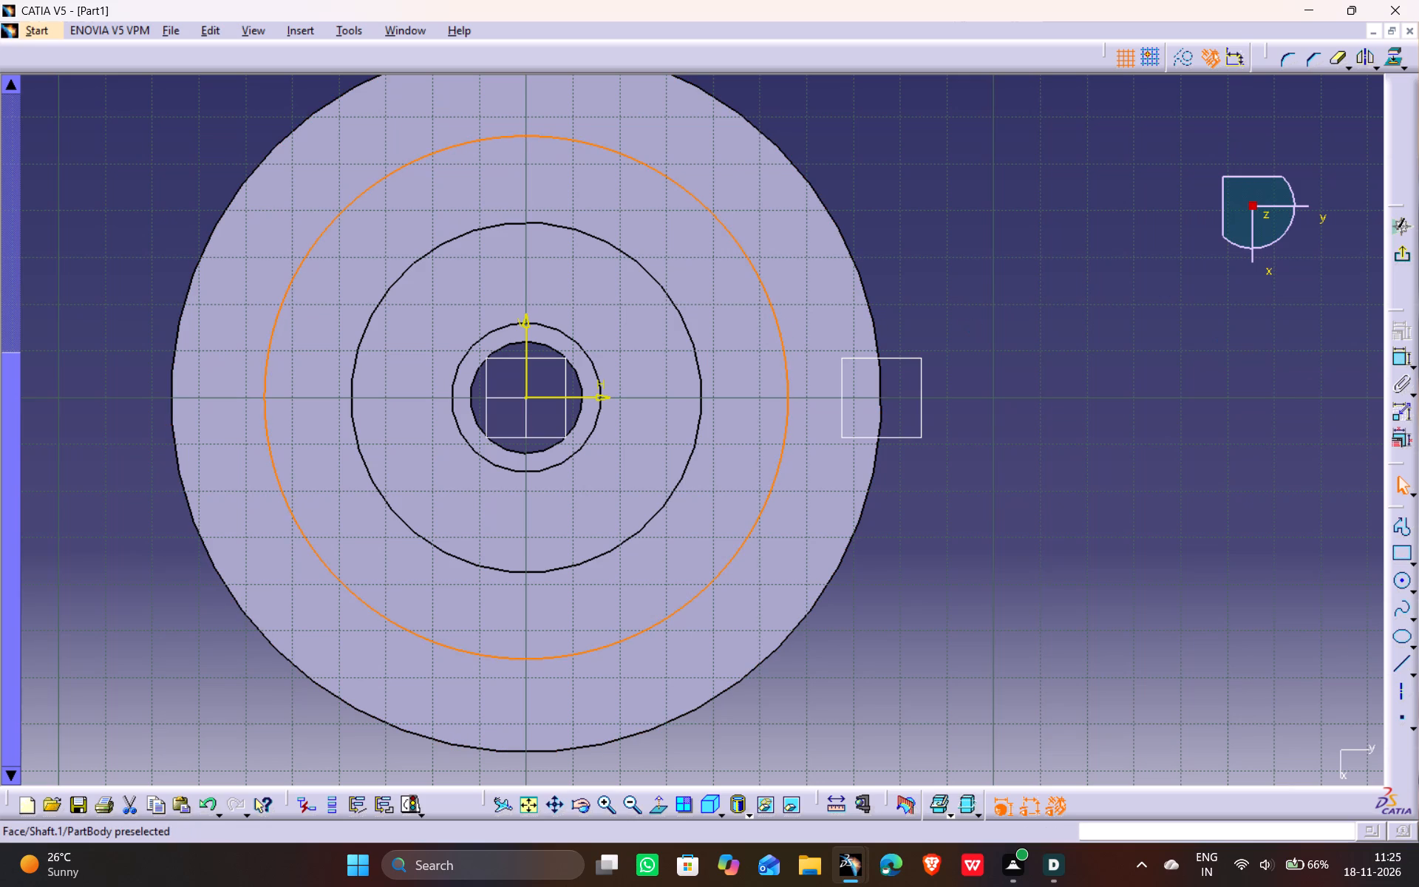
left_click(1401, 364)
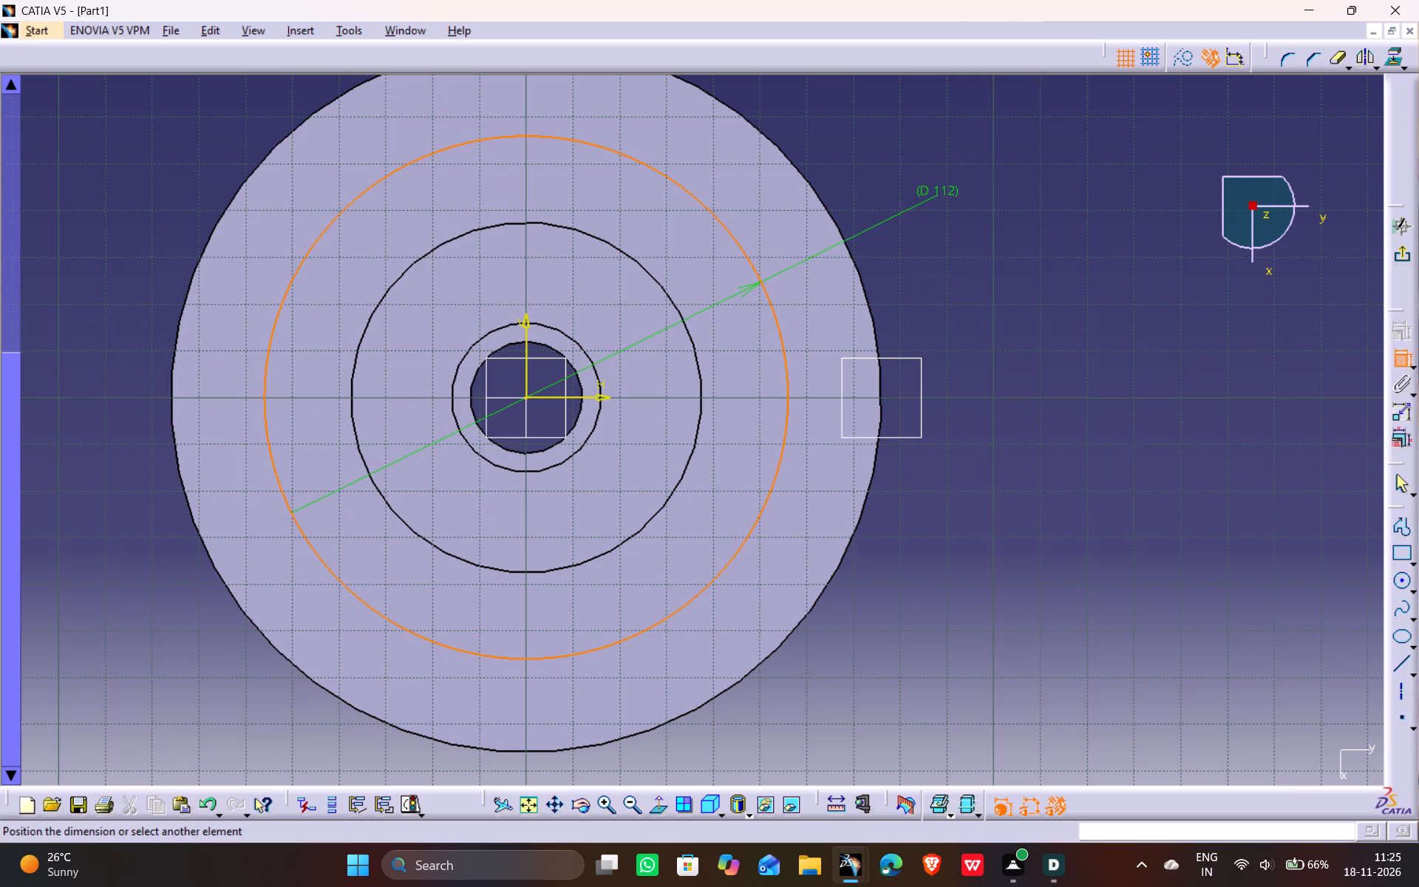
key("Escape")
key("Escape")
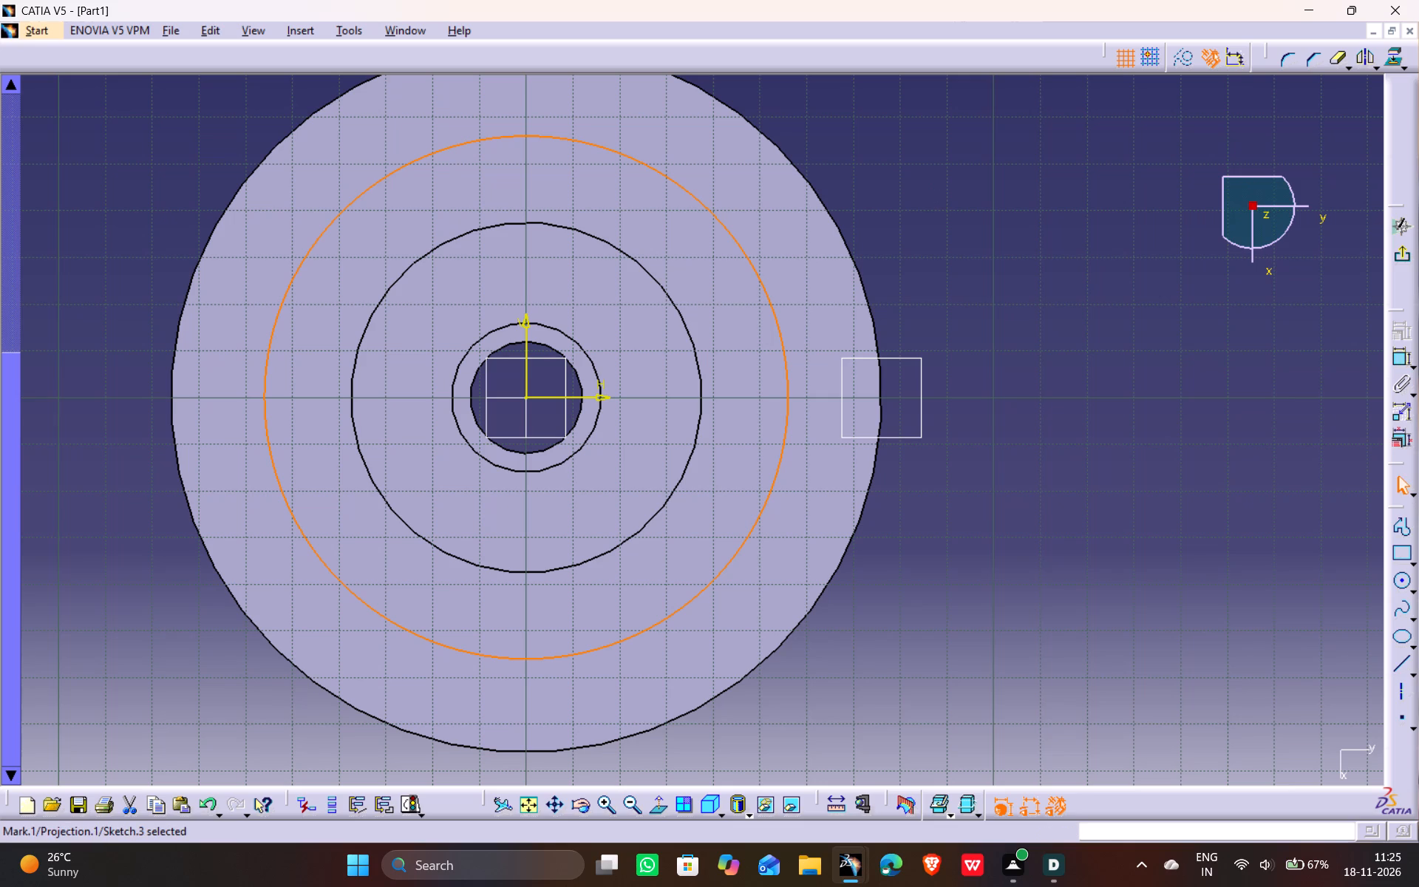
Sketch a circle centred on the origin outside the projected circle and set its diameter to 68+68, i.e. 136 mm.
left_click(1402, 580)
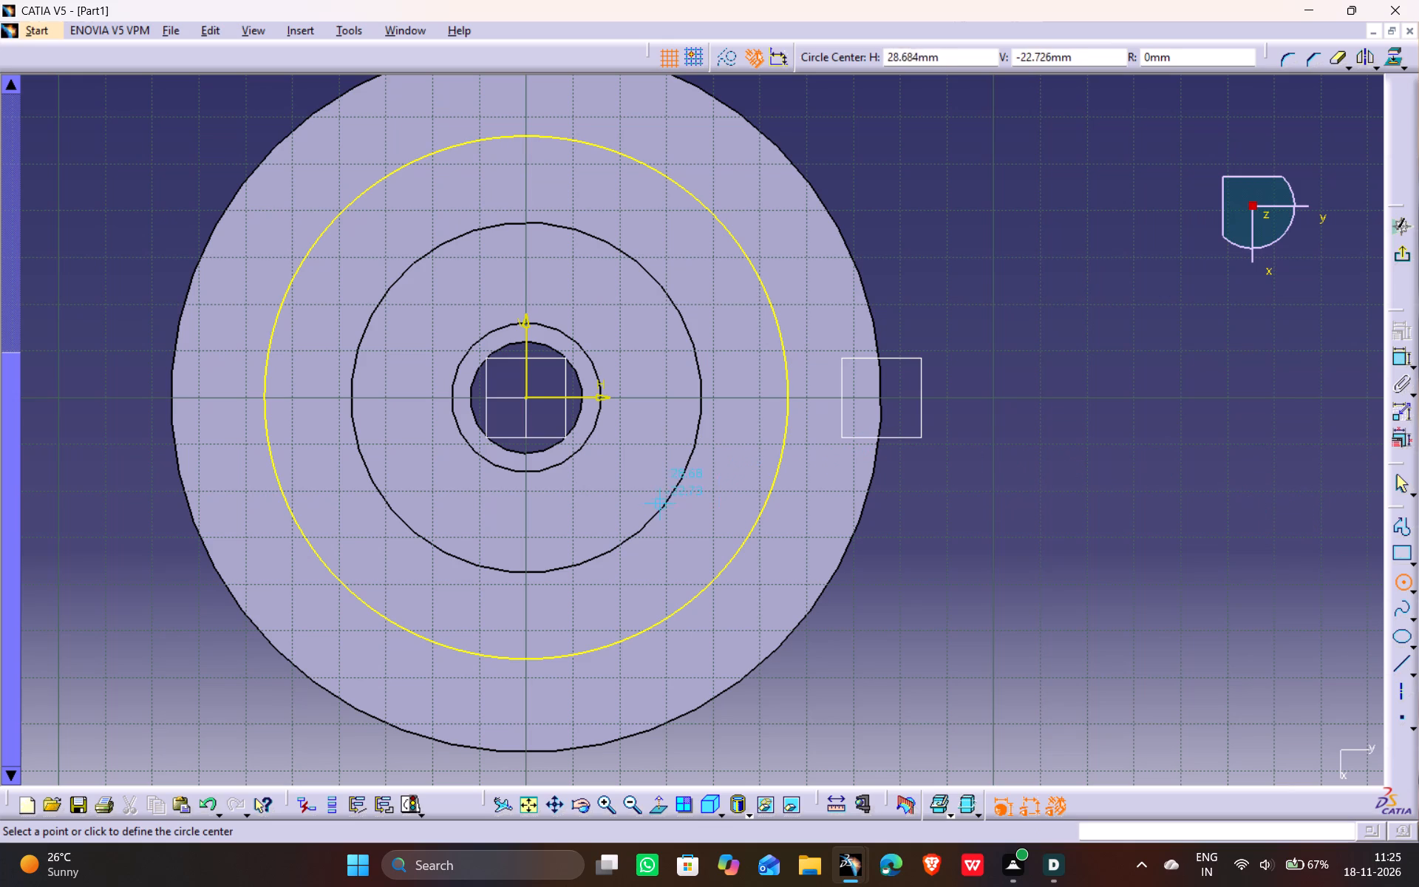
left_click(528, 398)
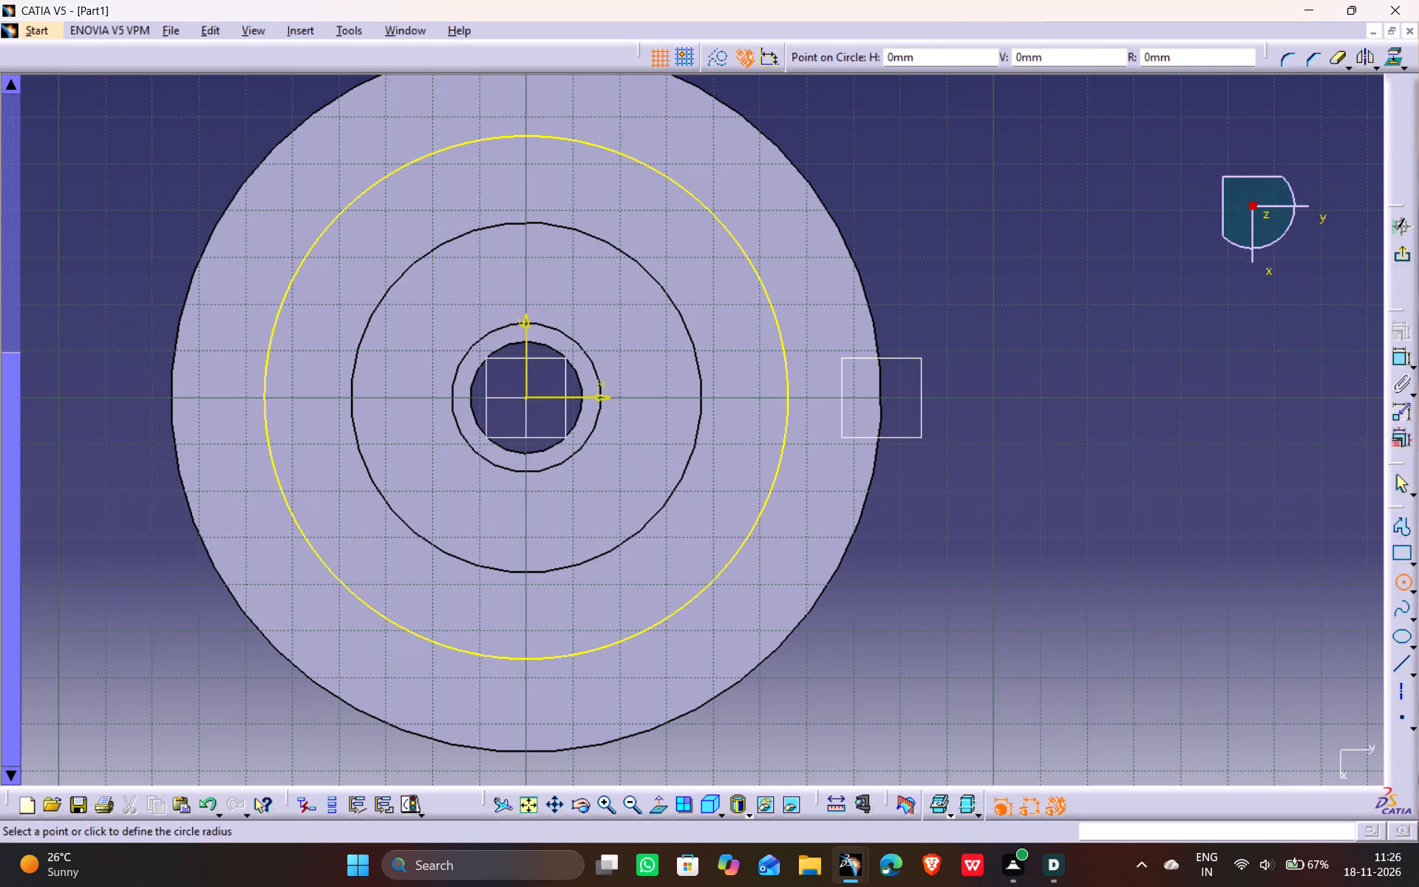
left_click(820, 389)
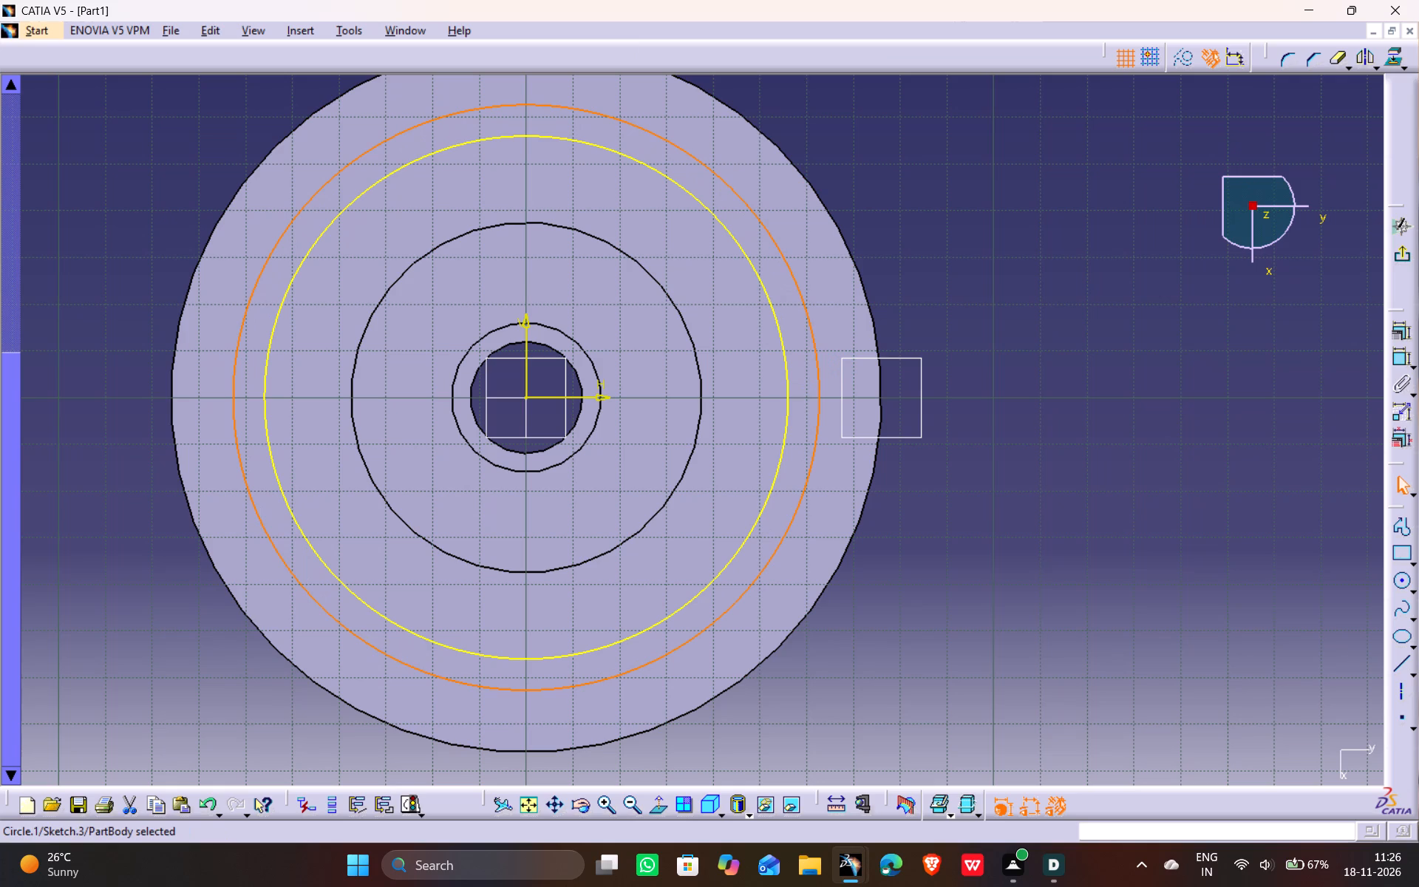
left_click(1399, 362)
left_click(958, 208)
double_click(967, 204)
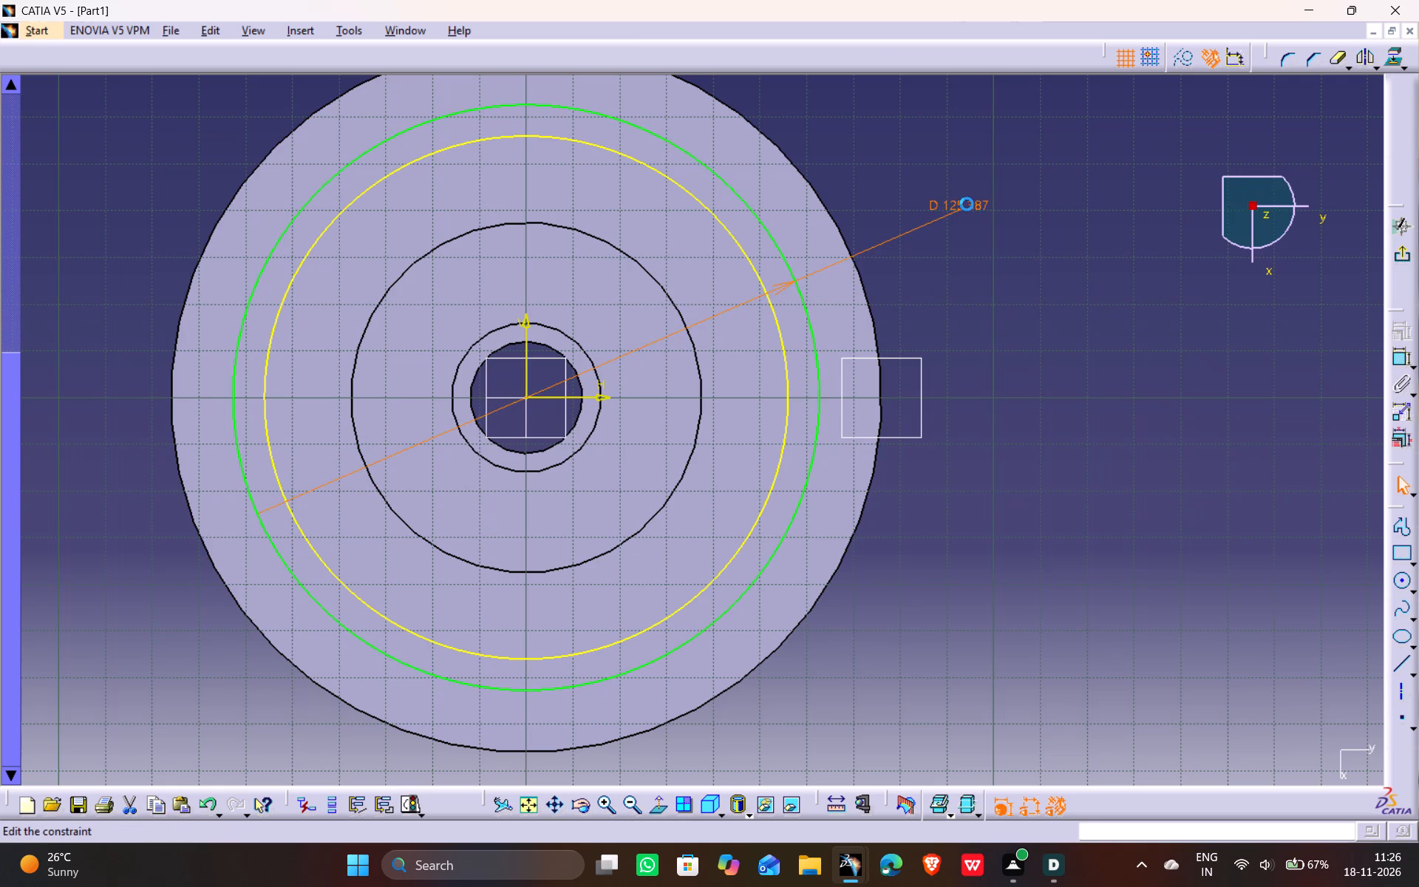
key("6")
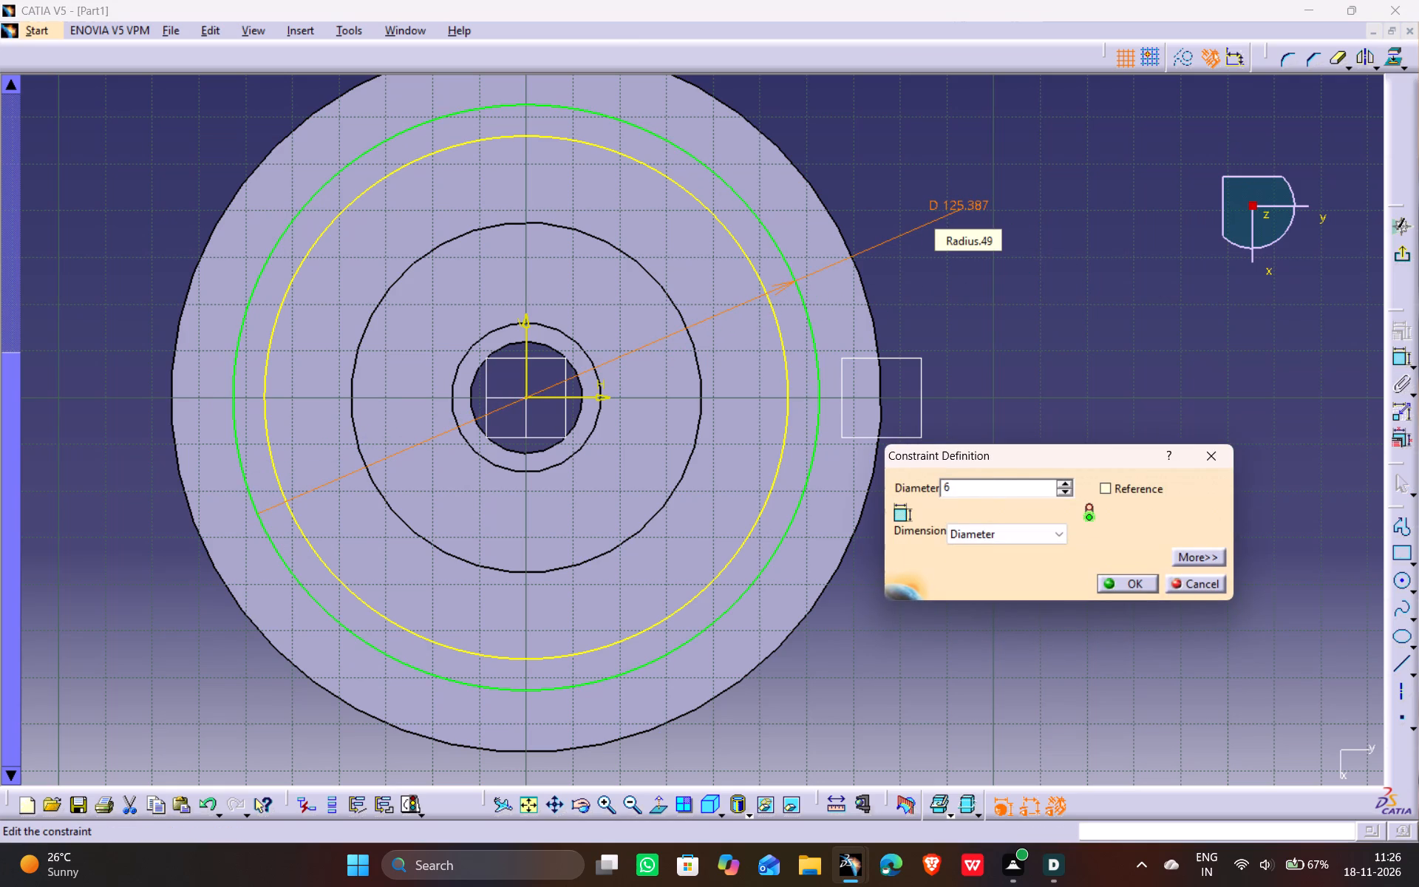
key("8")
key("shift+plus")
type("68")
key("Return")
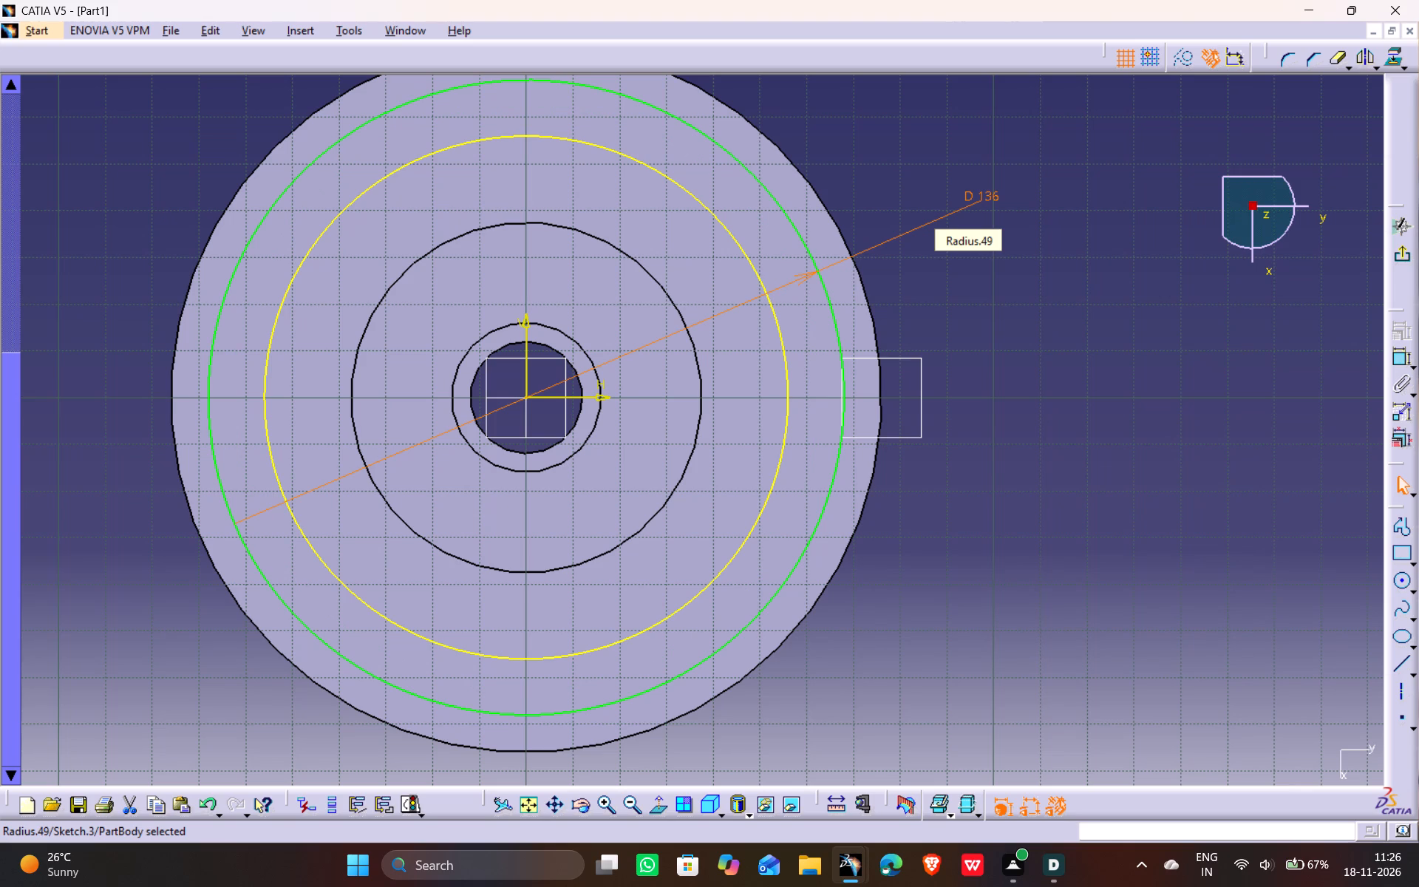
left_click(921, 466)
Sketch an open three-sided rectangular profile across the positive H axis, about 9 mm wide and 20 mm high, with both ends on the 136 mm circle.
middle_click_drag(950, 435, 898, 466)
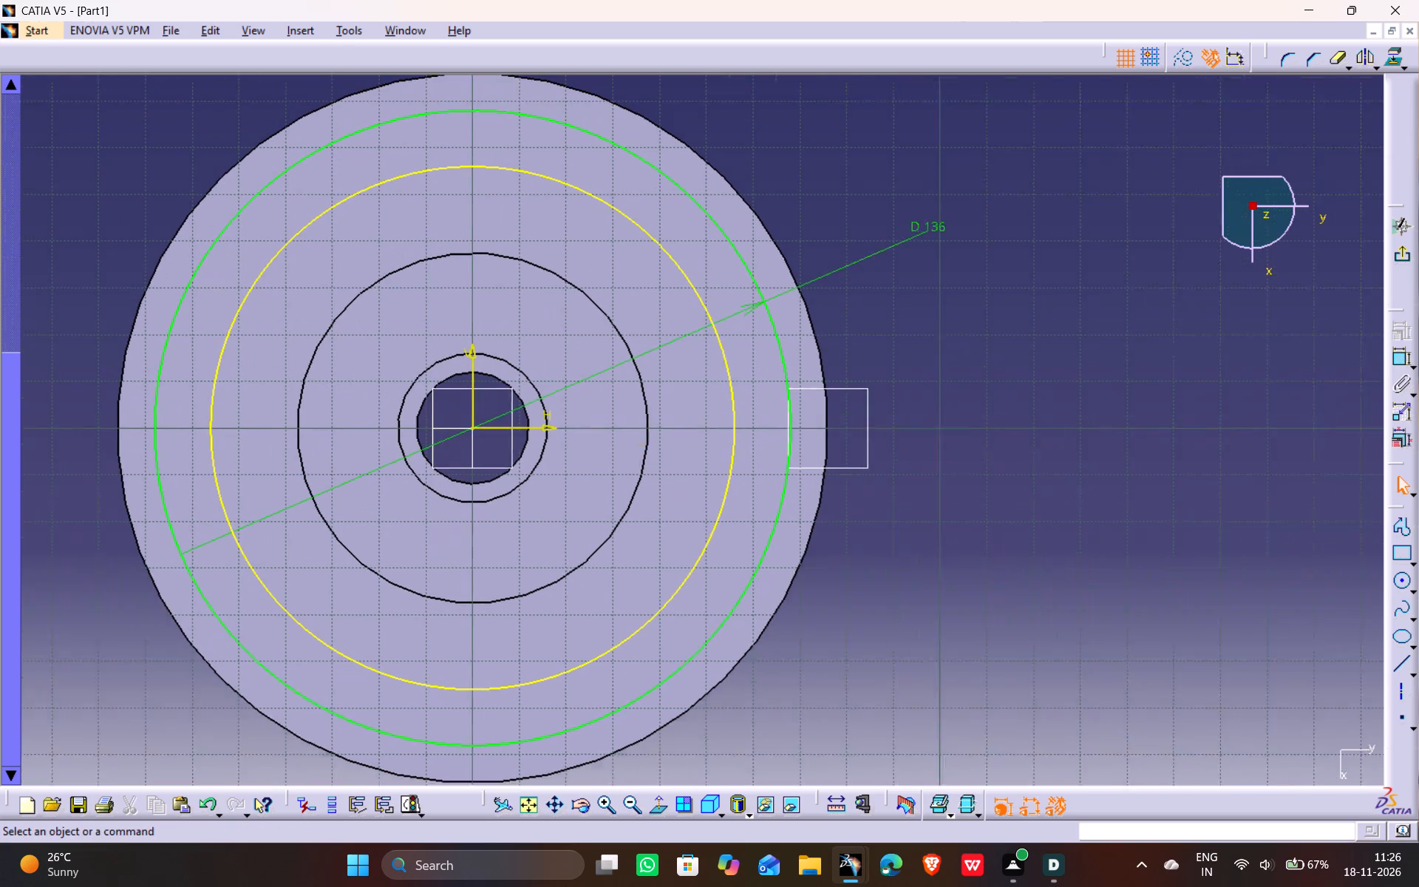
middle_click_drag(898, 466, 857, 493)
left_click(1402, 526)
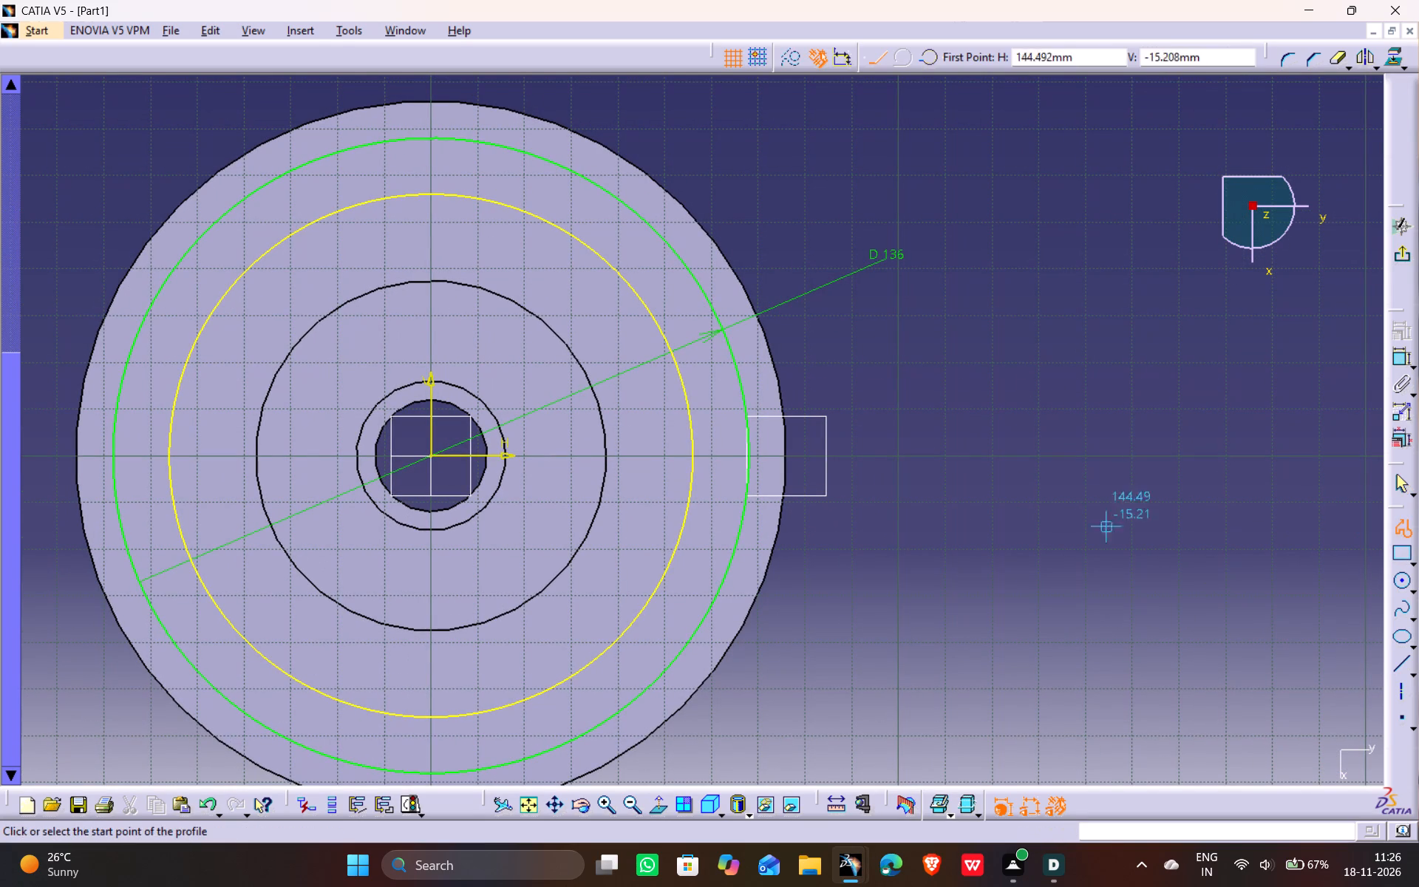
left_click(748, 407)
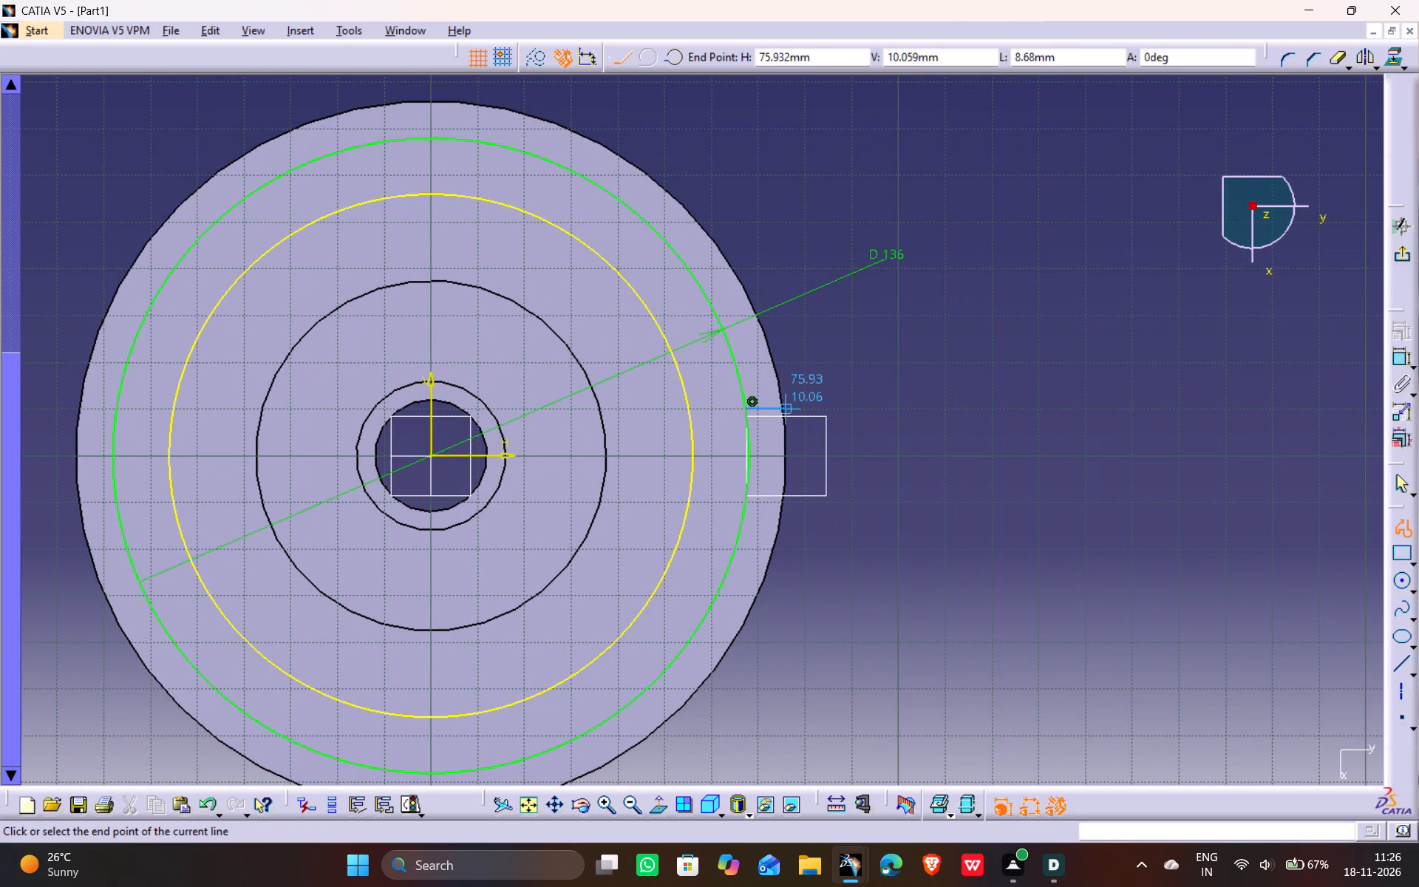
left_click(793, 408)
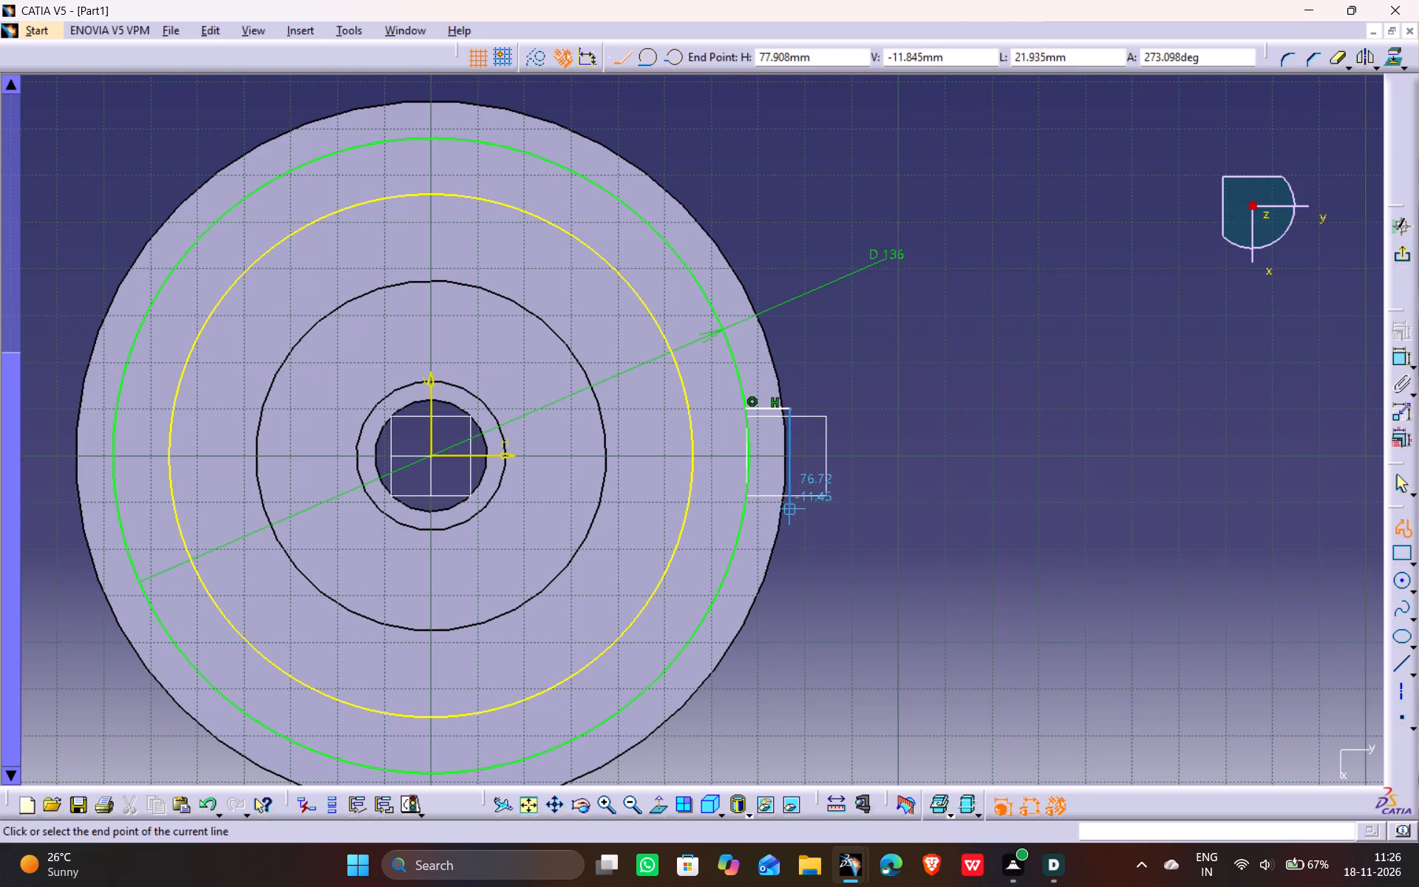
left_click(792, 502)
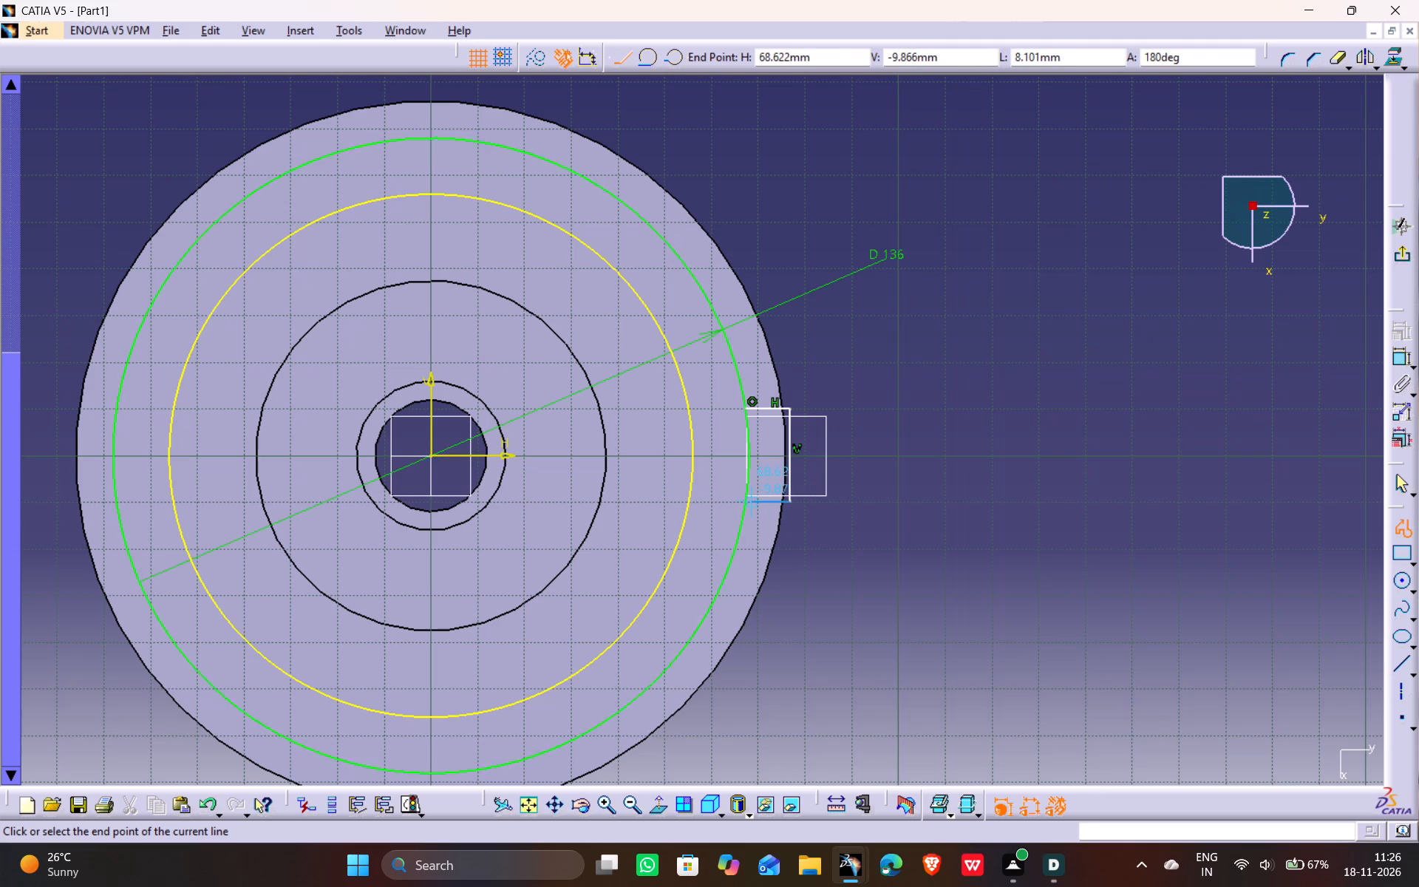
left_click(745, 500)
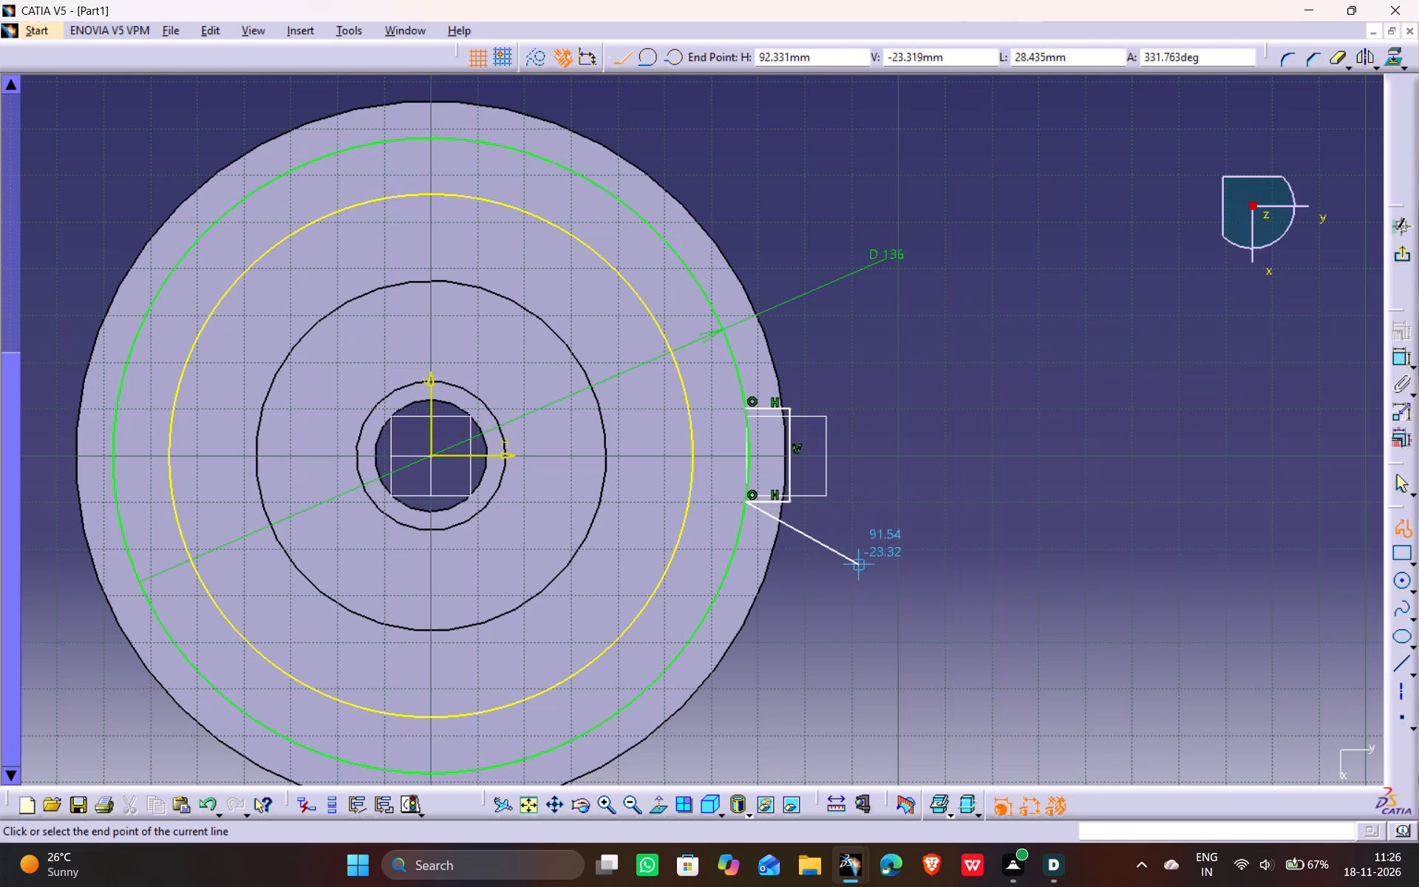
key("Escape")
key("Escape")
Stretch the open rectangular profile outward by its vertical side so its horizontal sides are about 19 mm long.
middle_click_drag(803, 675, 814, 581, "ctrl")
middle_click_drag(824, 599, 753, 554)
left_click(1018, 421)
left_click_drag(821, 500, 826, 500)
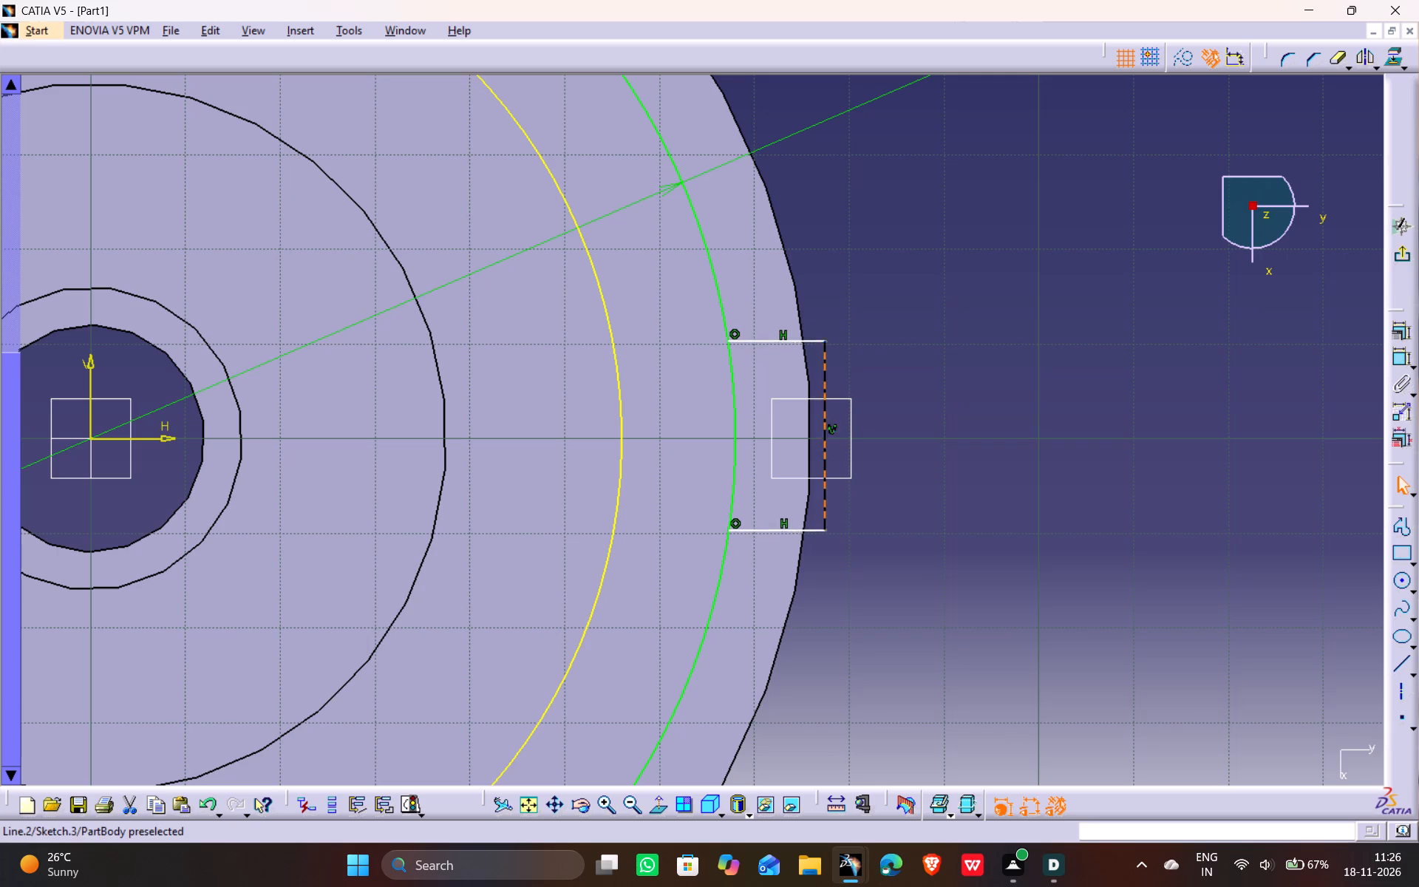
left_click_drag(826, 500, 910, 497)
left_click(990, 446)
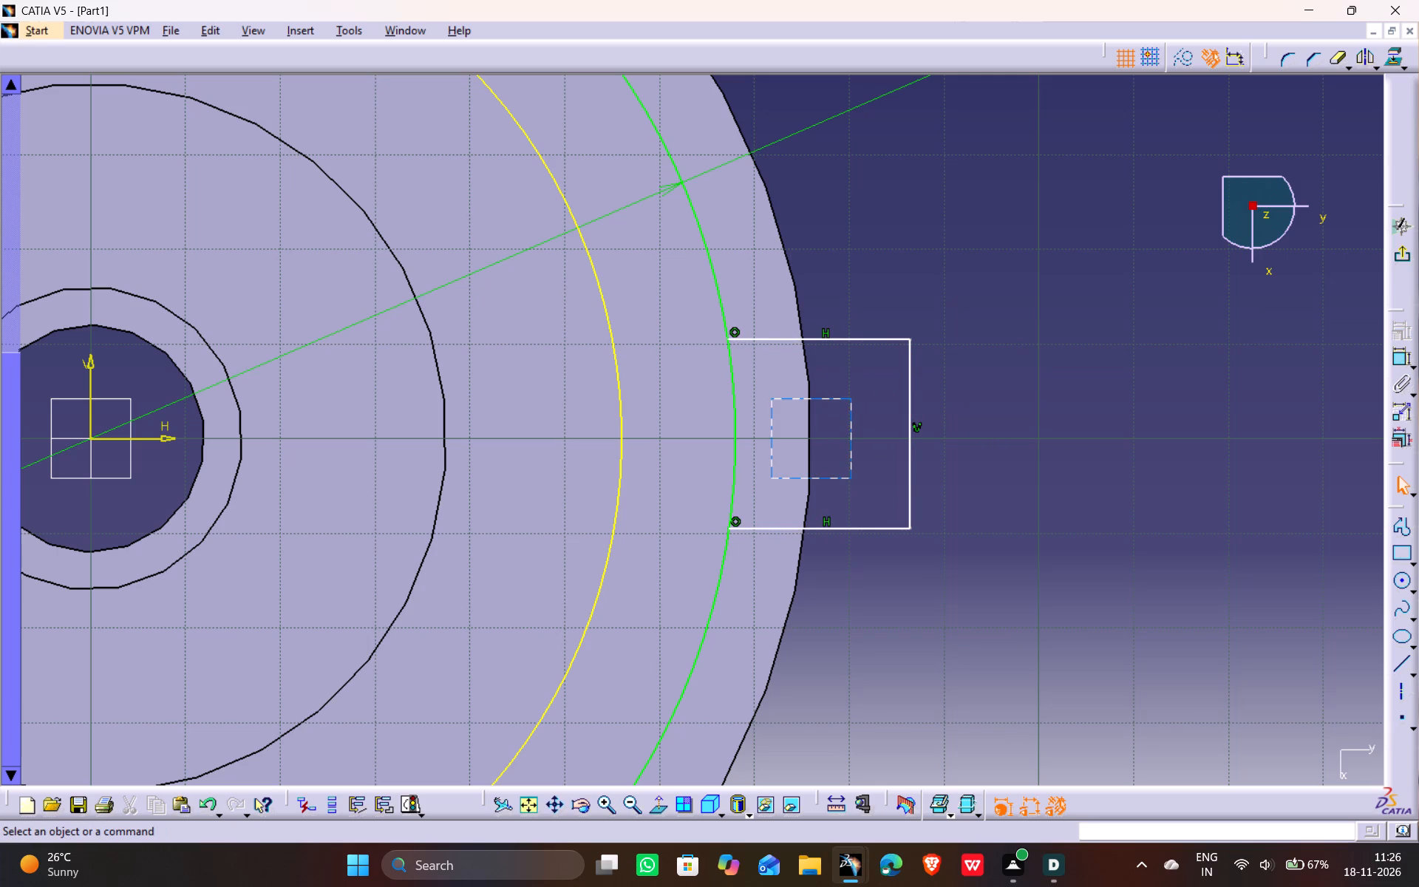
left_click(987, 381)
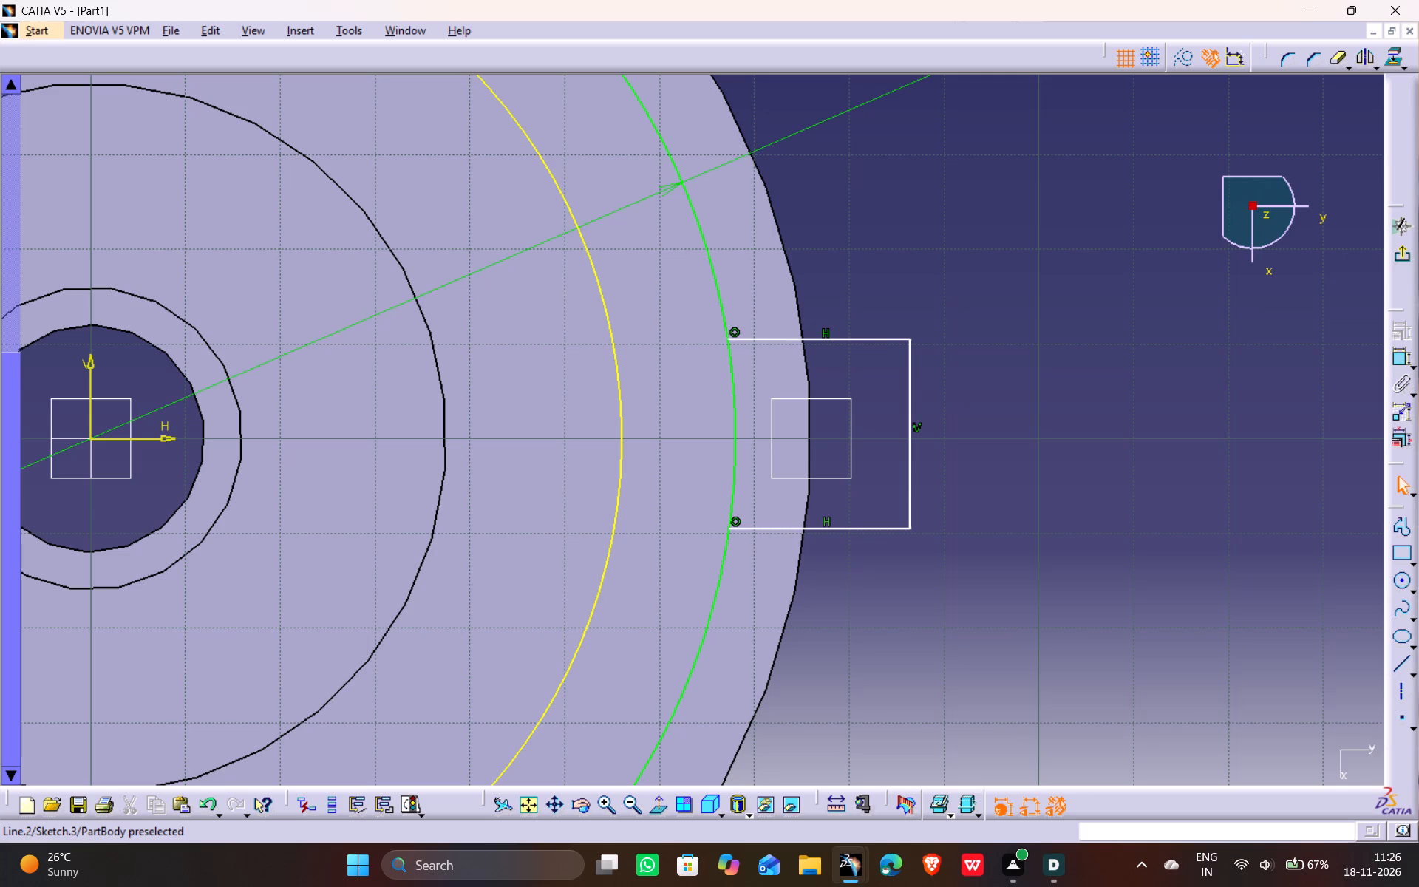
Dimension the vertical side of the rectangular profile and set its length to 20 mm.
left_click(894, 339)
left_click(1005, 399)
left_click(905, 409)
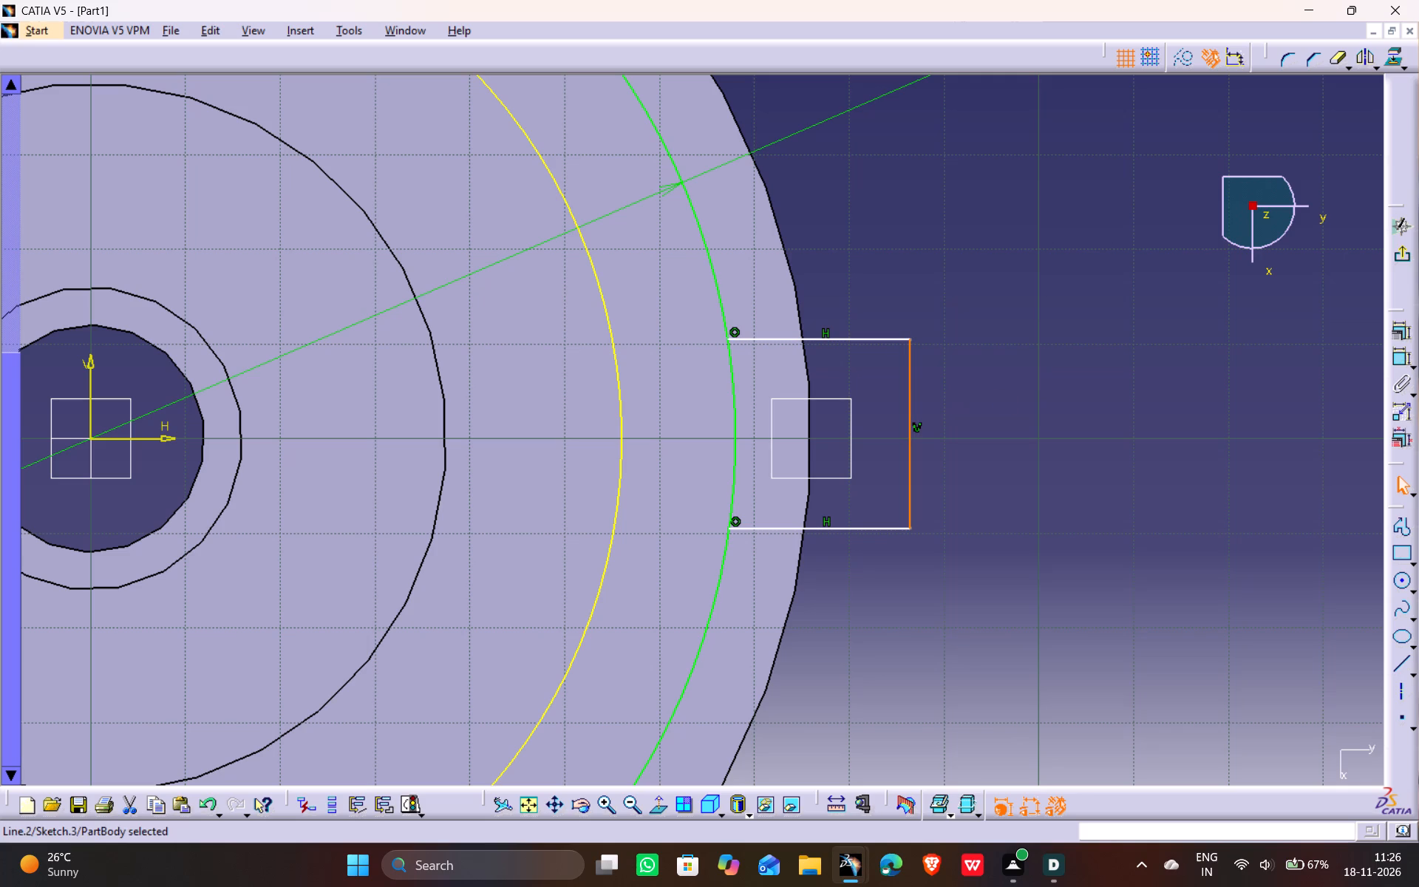
left_click(1402, 360)
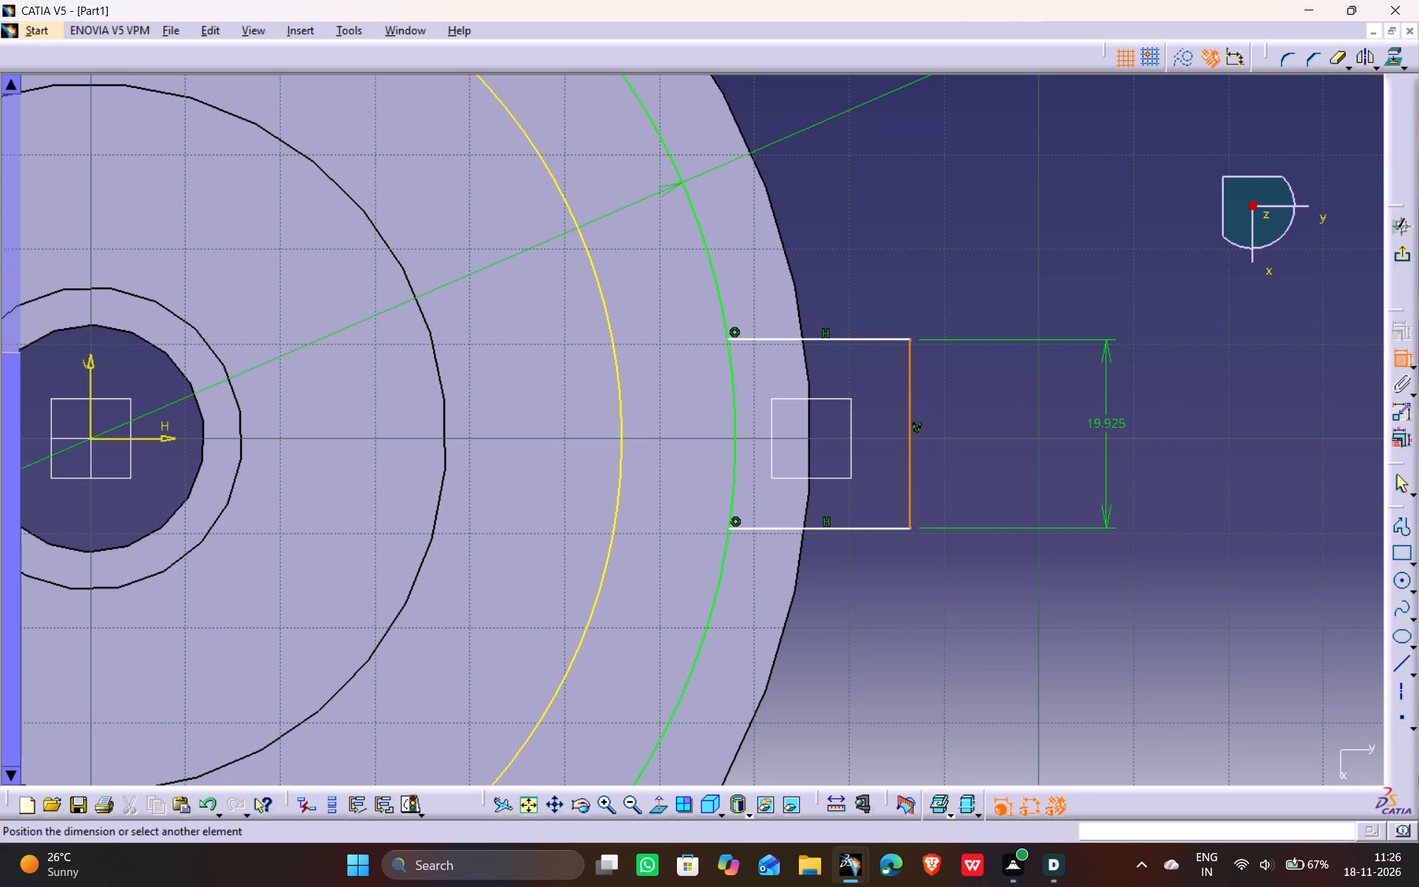
left_click(1097, 428)
double_click(1102, 421)
type("20")
key("Return")
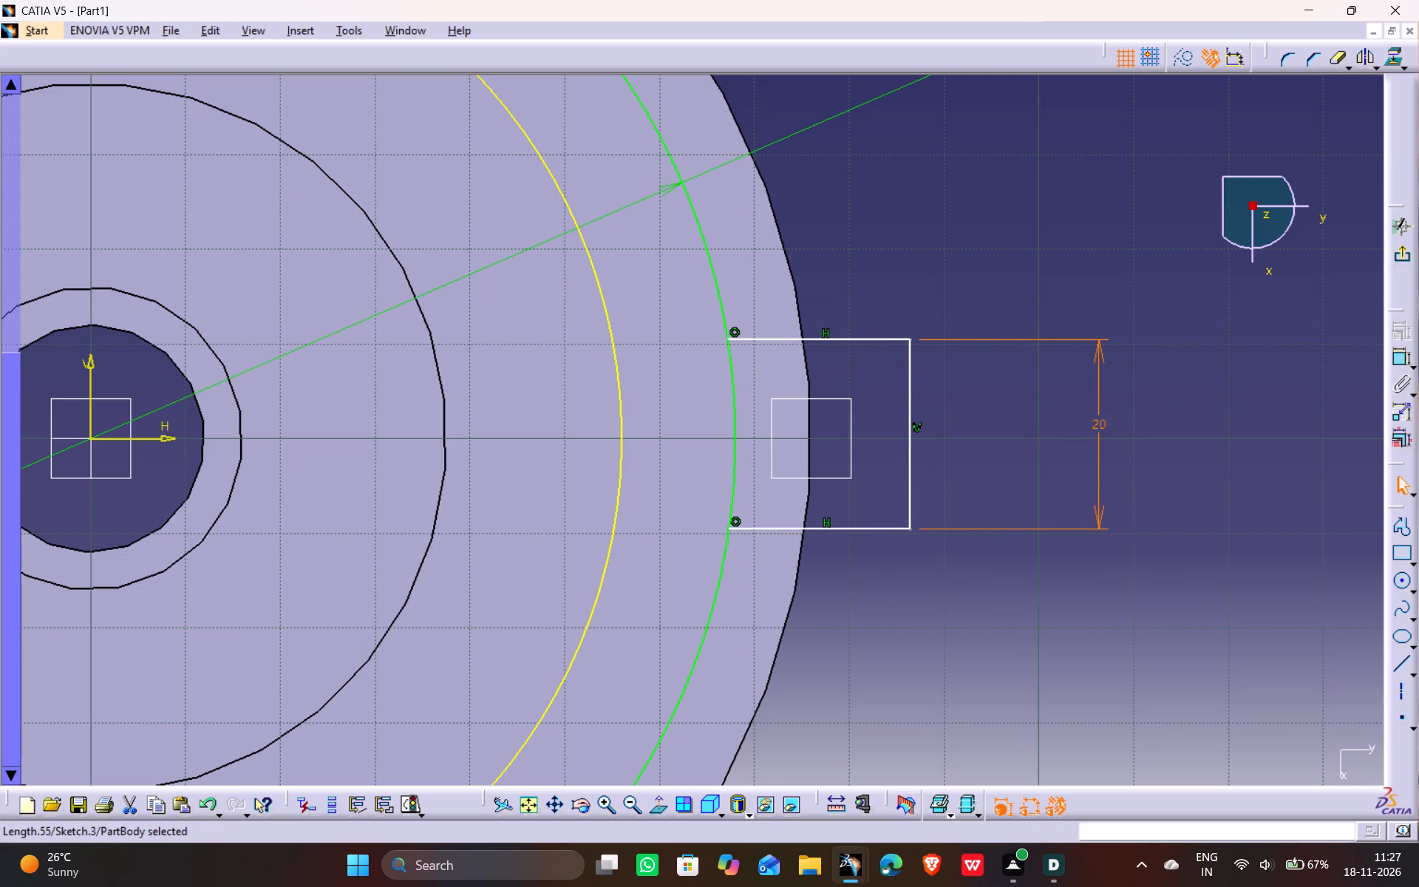
Constrain the two horizontal sides of the rectangular profile to be symmetric about the H axis.
left_click(872, 341)
left_click(877, 526, "ctrl")
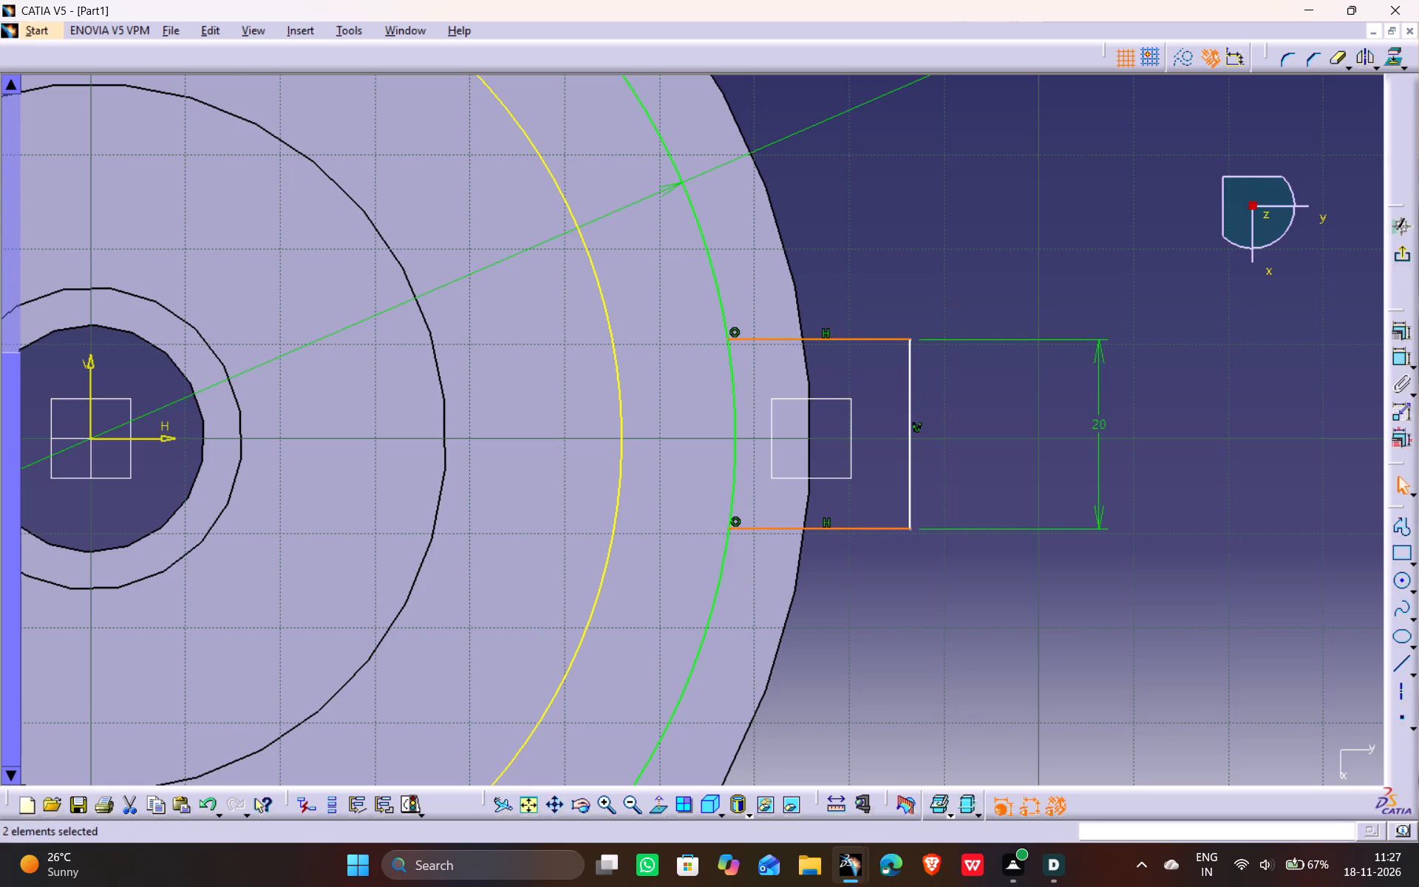
left_click(169, 438, "ctrl")
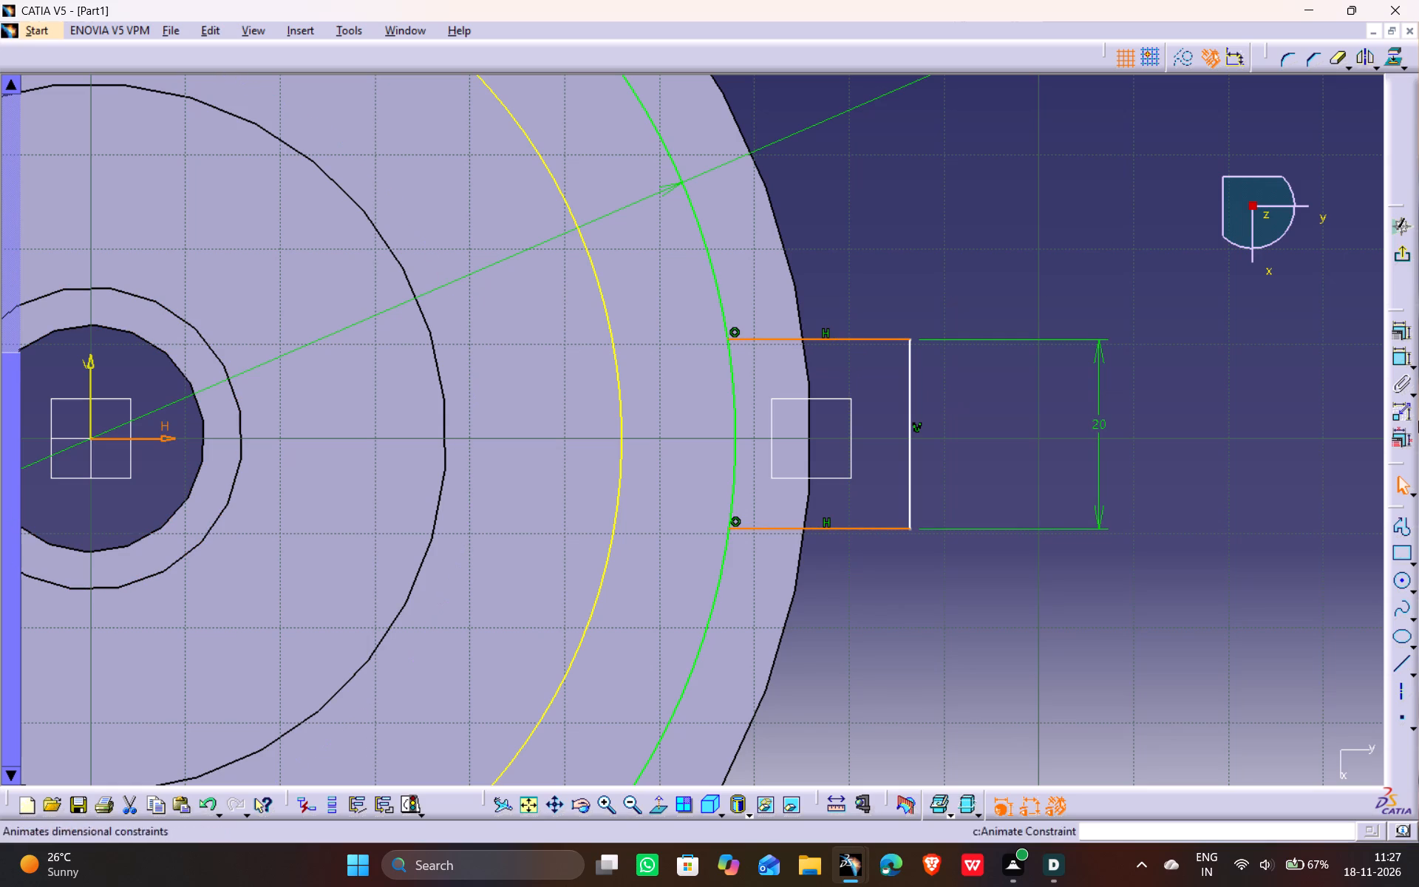
left_click(1403, 324)
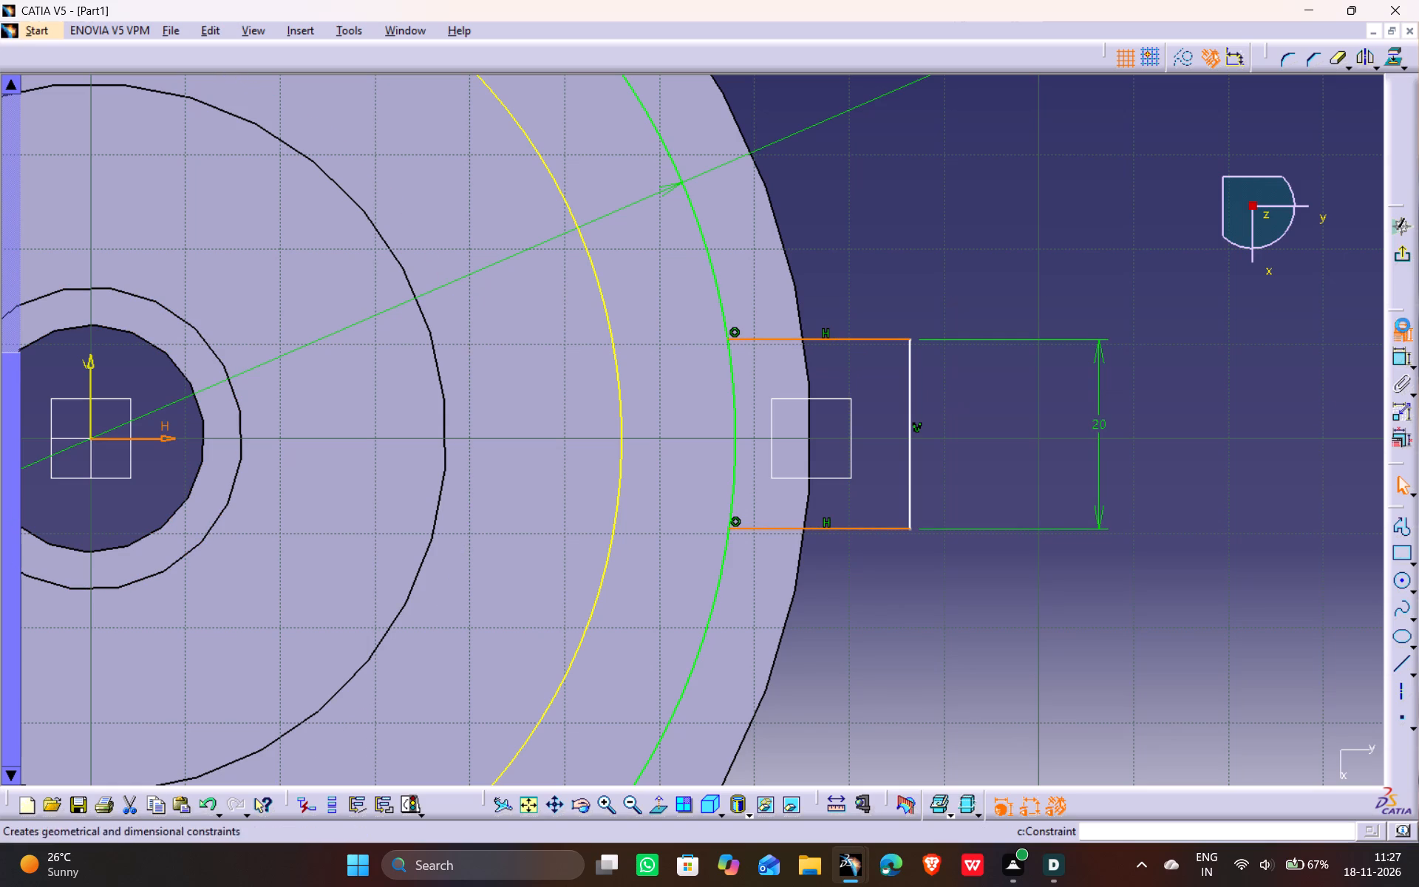
left_click(1215, 685)
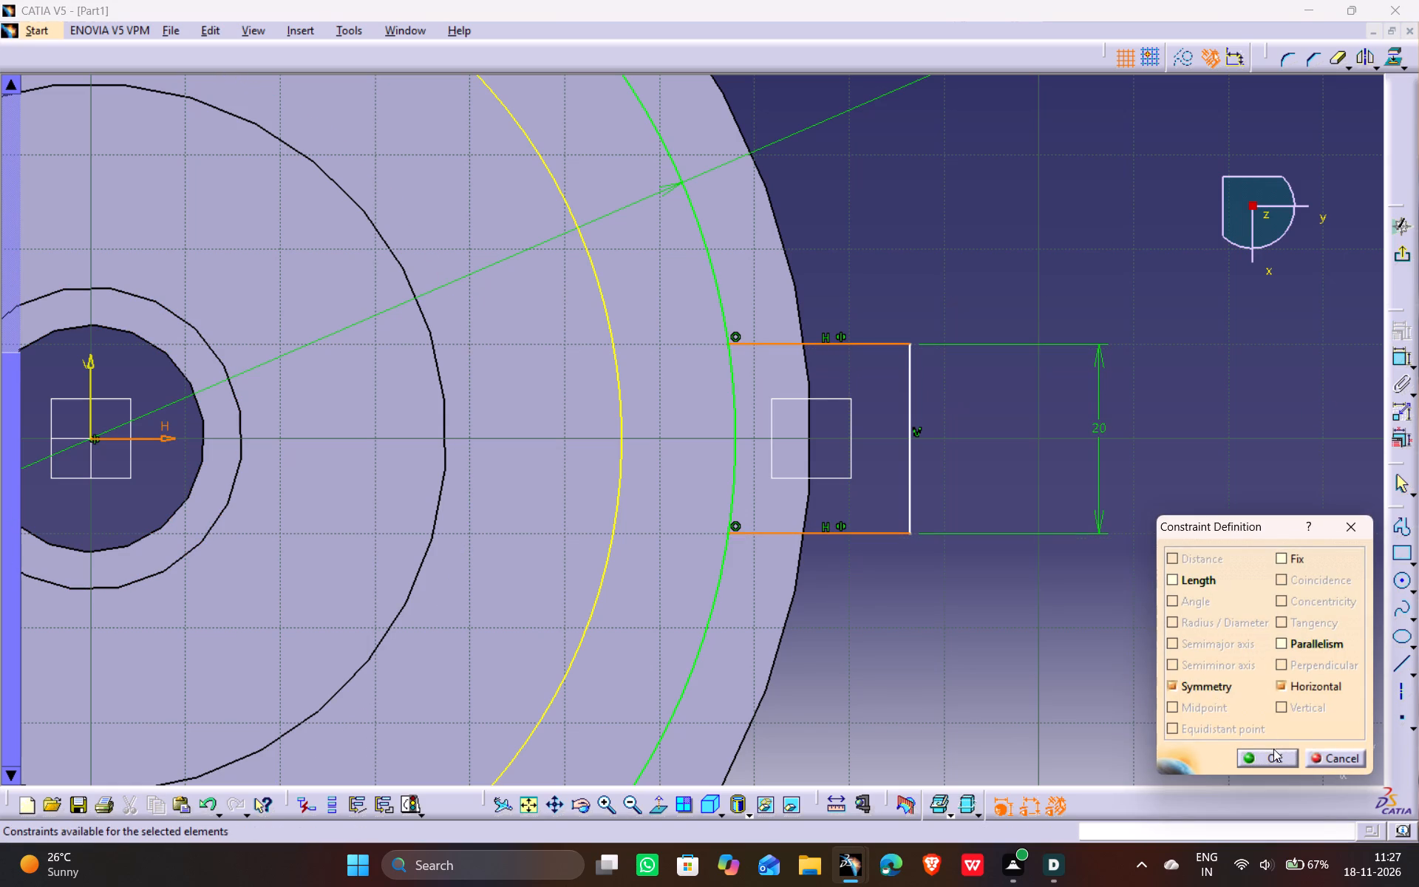
left_click(1272, 753)
left_click(1088, 665)
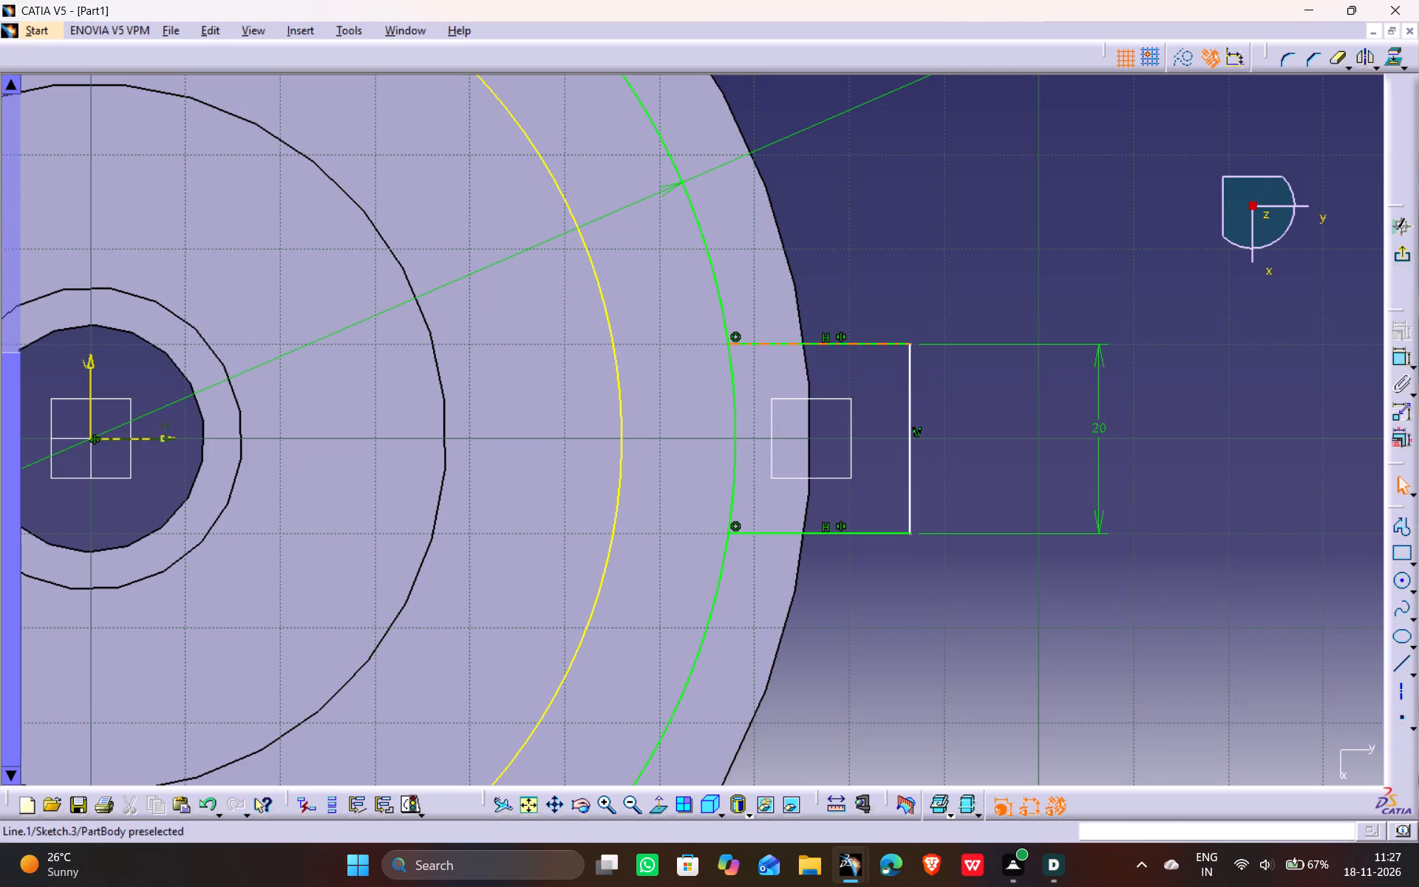
Draw a horizontal line about 12.5 mm long joining the projected circle to the 136 mm circle above the rectangular profile, and mirror it about the H axis.
middle_click_drag(830, 299, 833, 313, "ctrl")
middle_click_drag(833, 318, 834, 338)
middle_click_drag(834, 290, 834, 303, "ctrl")
middle_click_drag(834, 305, 837, 330)
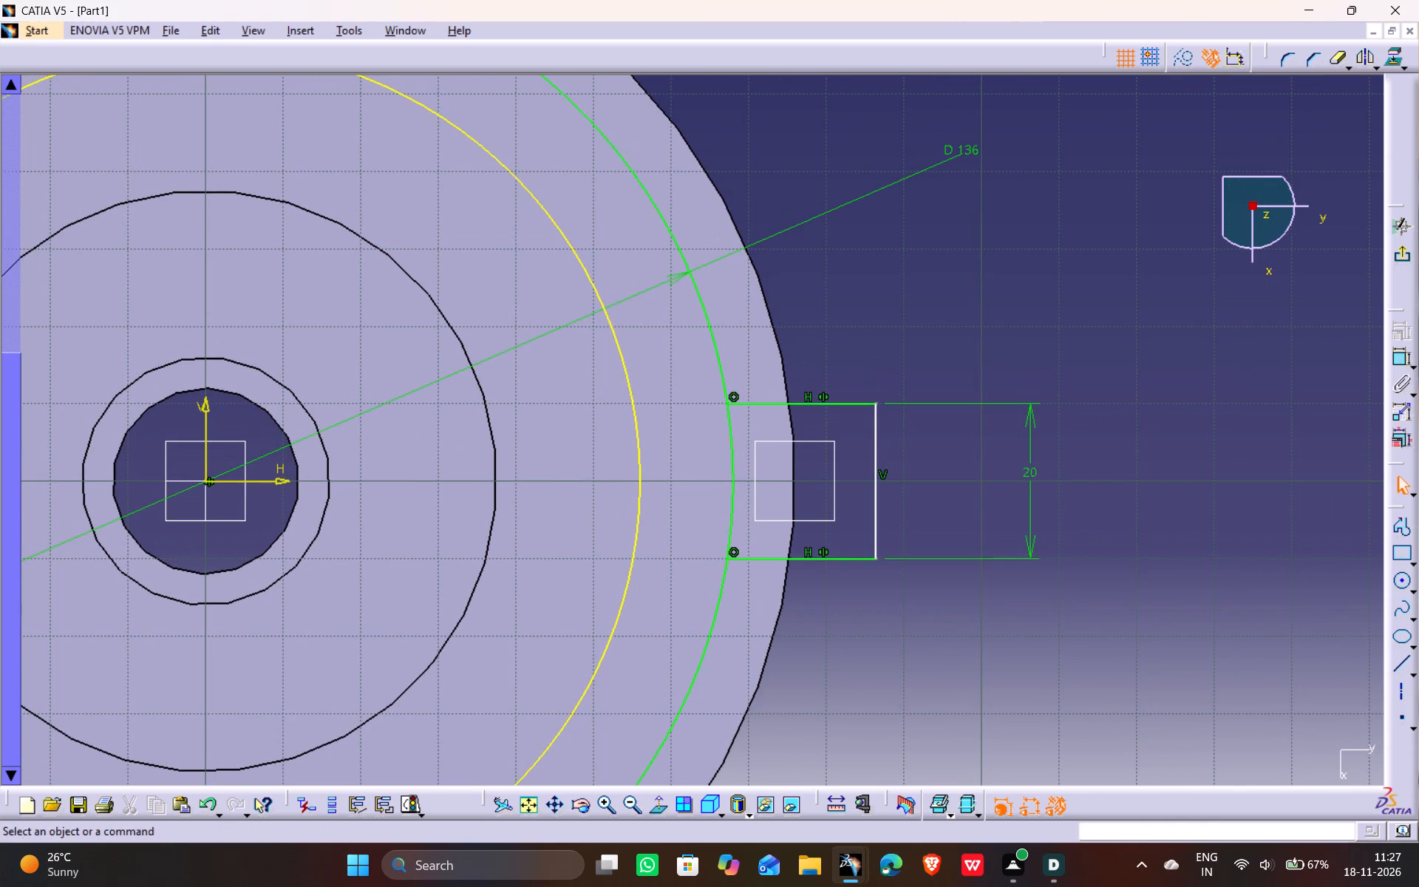
left_click(1406, 666)
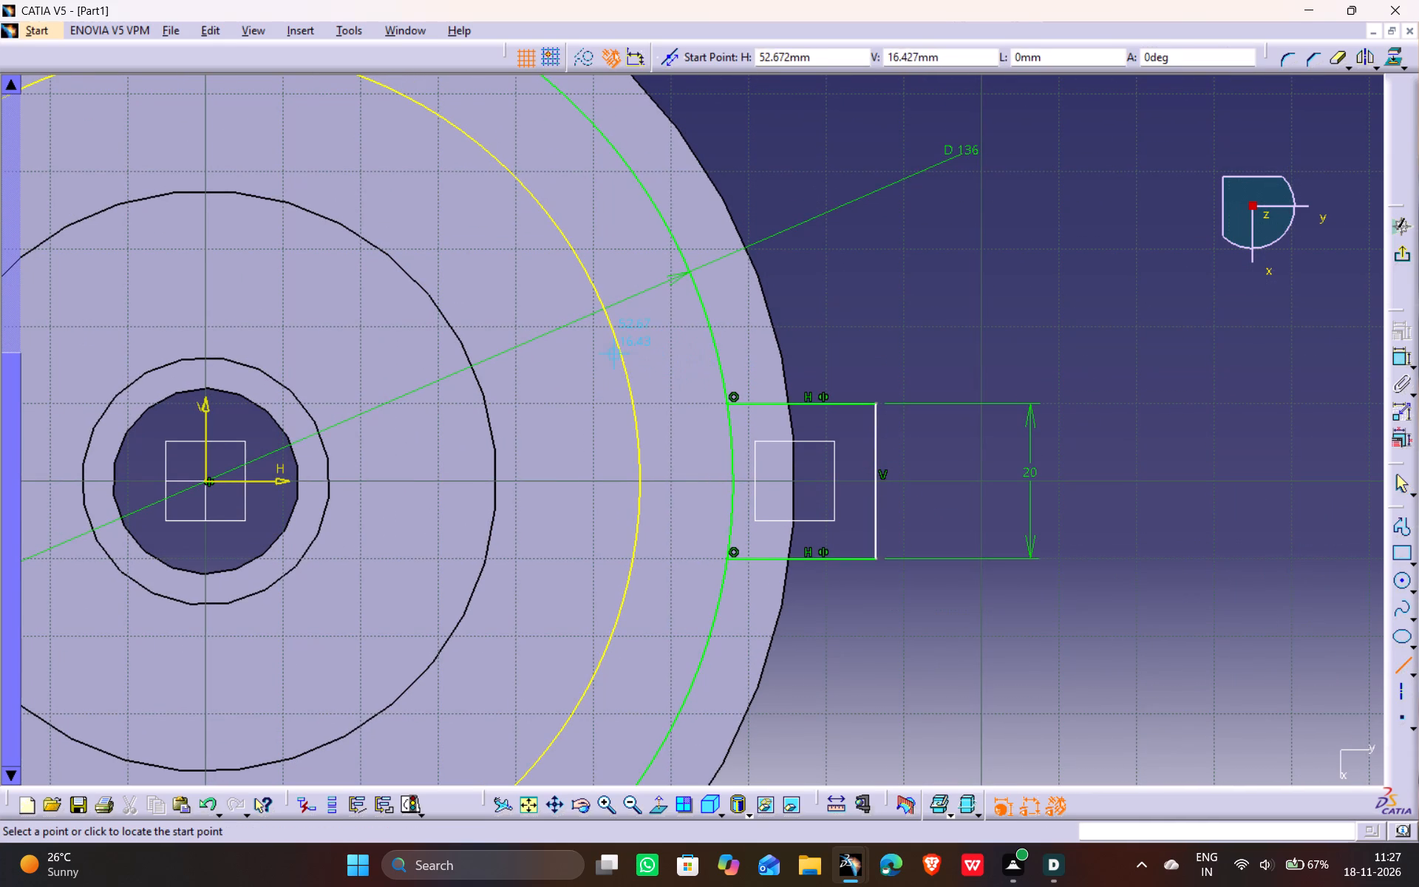
left_click(616, 343)
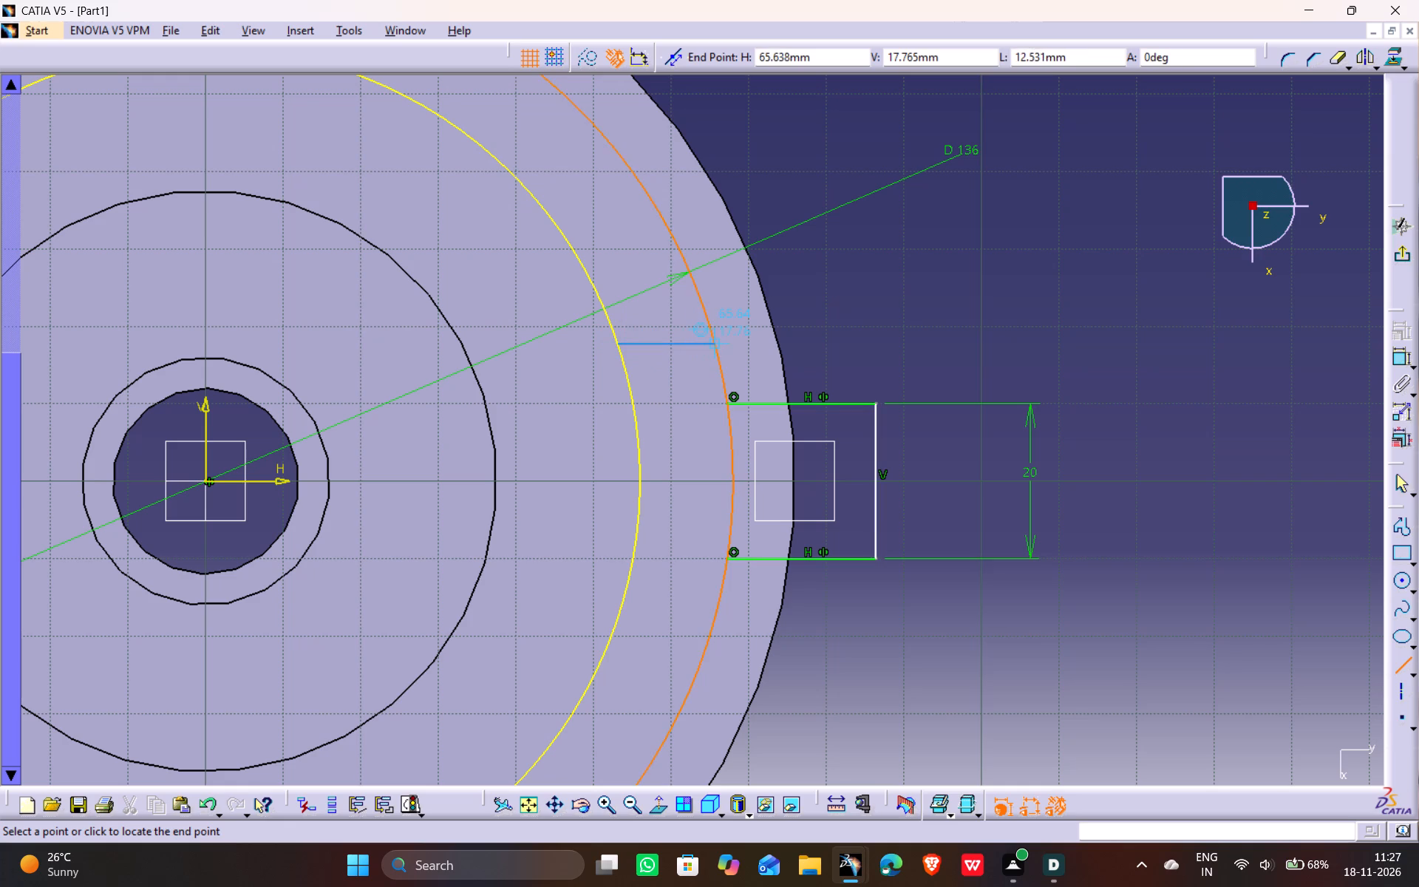
left_click(717, 341)
left_click(1368, 56)
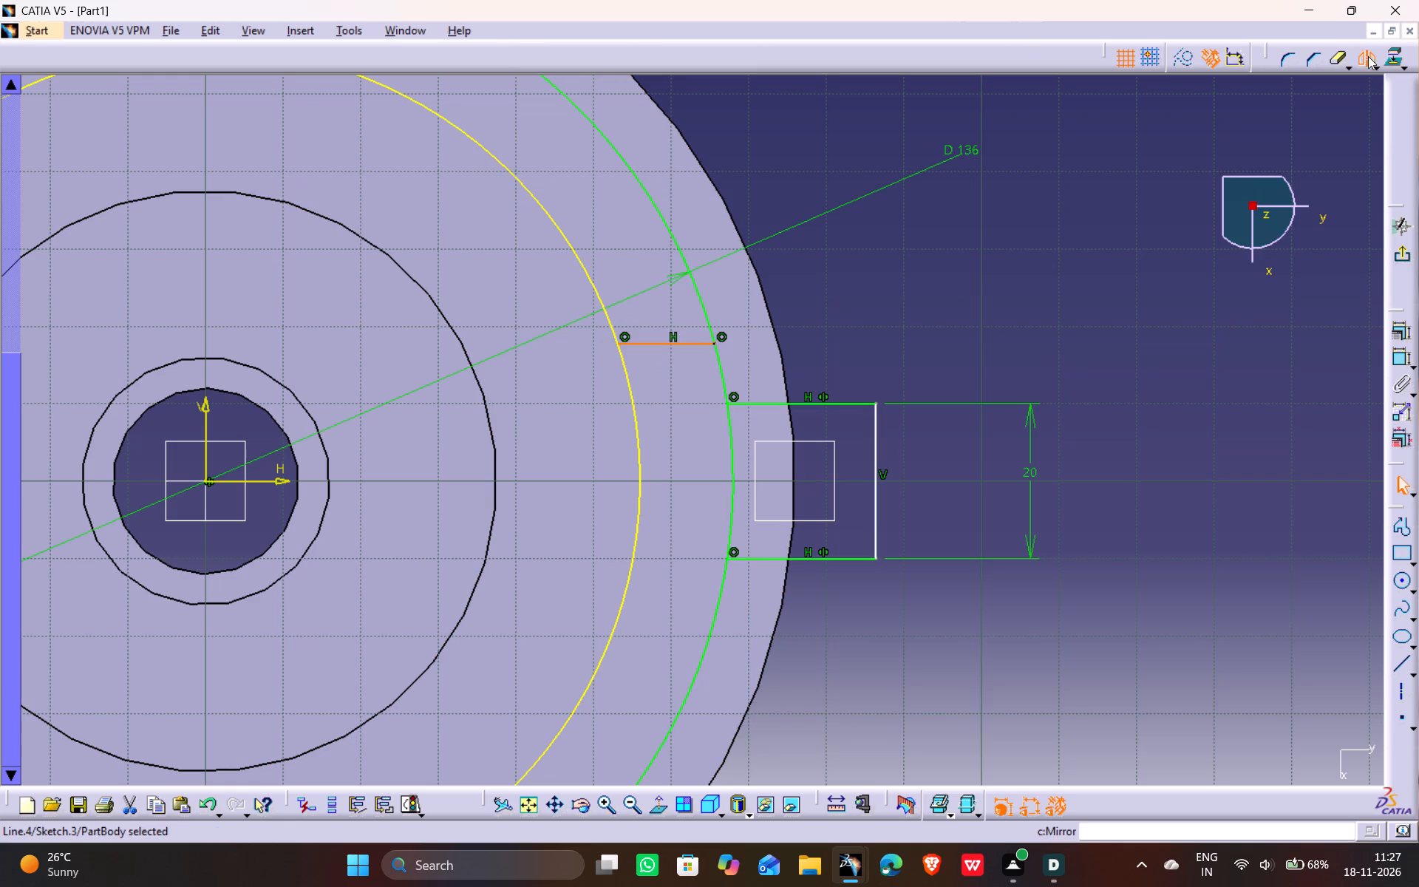
left_click(271, 484)
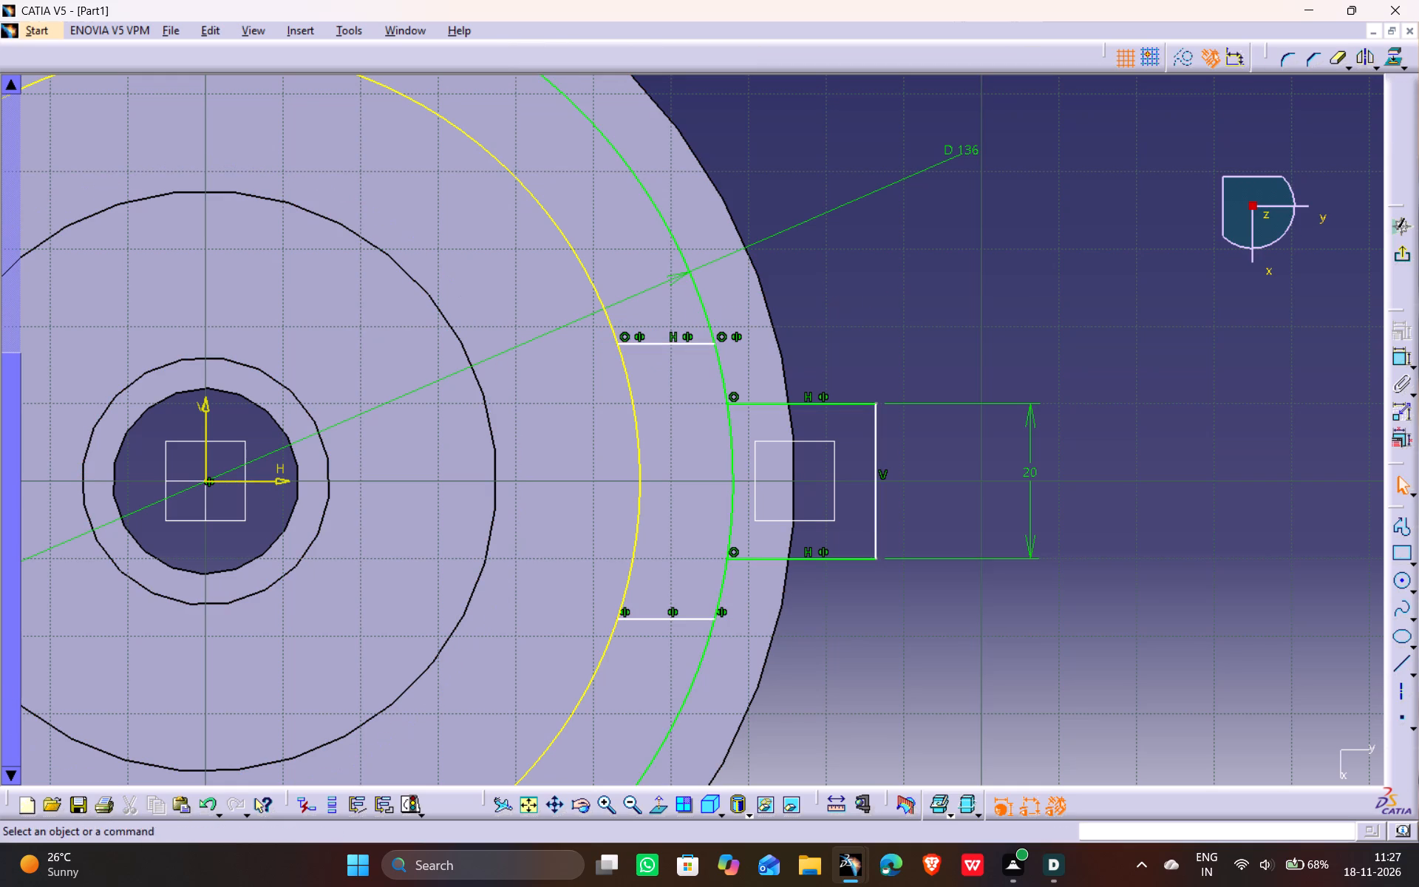
Dimension the distance between the two mirrored horizontal lines and set it to 54 mm.
left_click(698, 345)
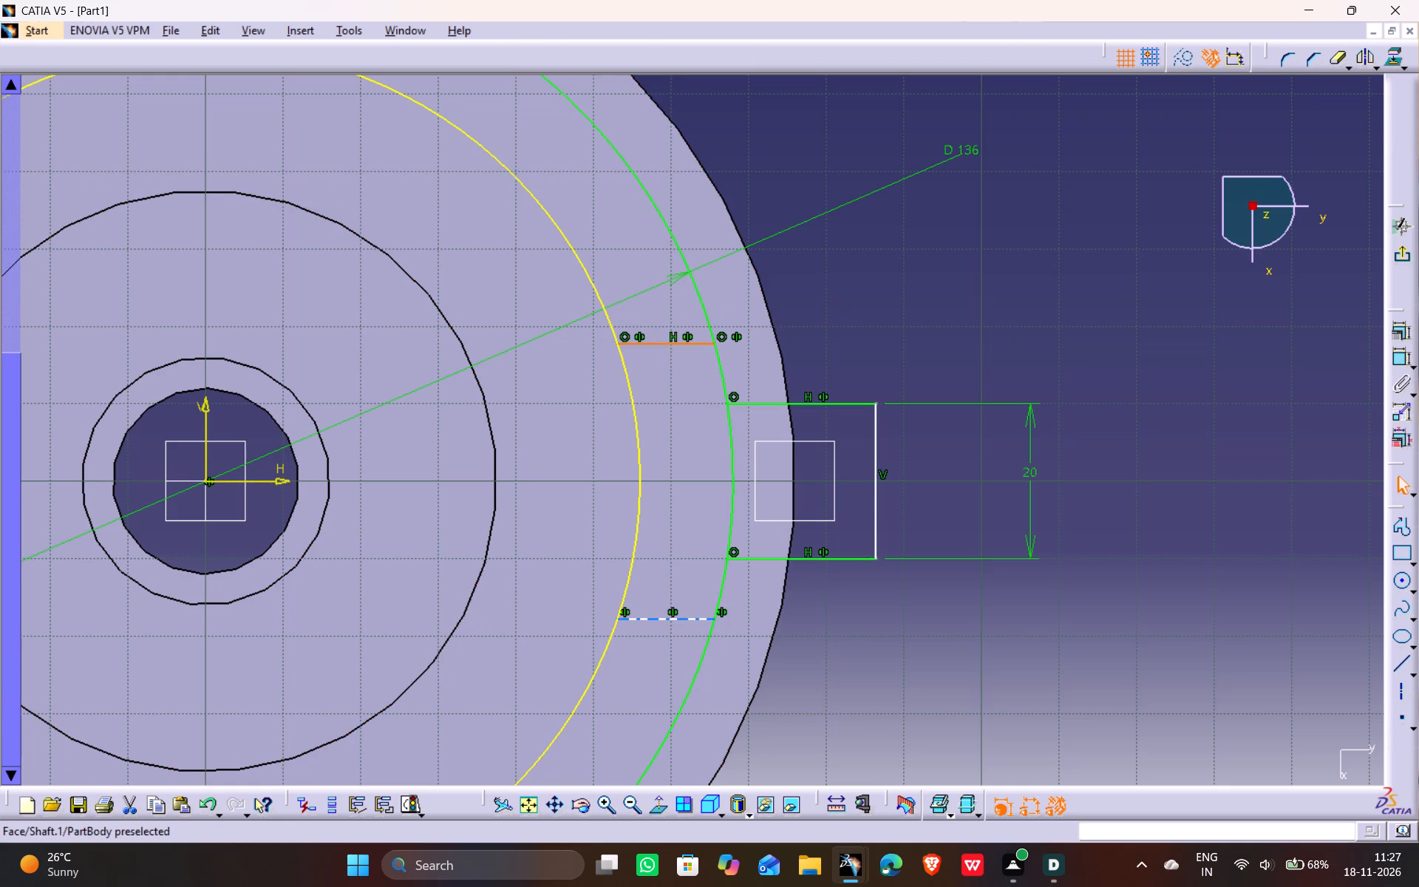
left_click(685, 620, "ctrl")
left_click(1403, 358)
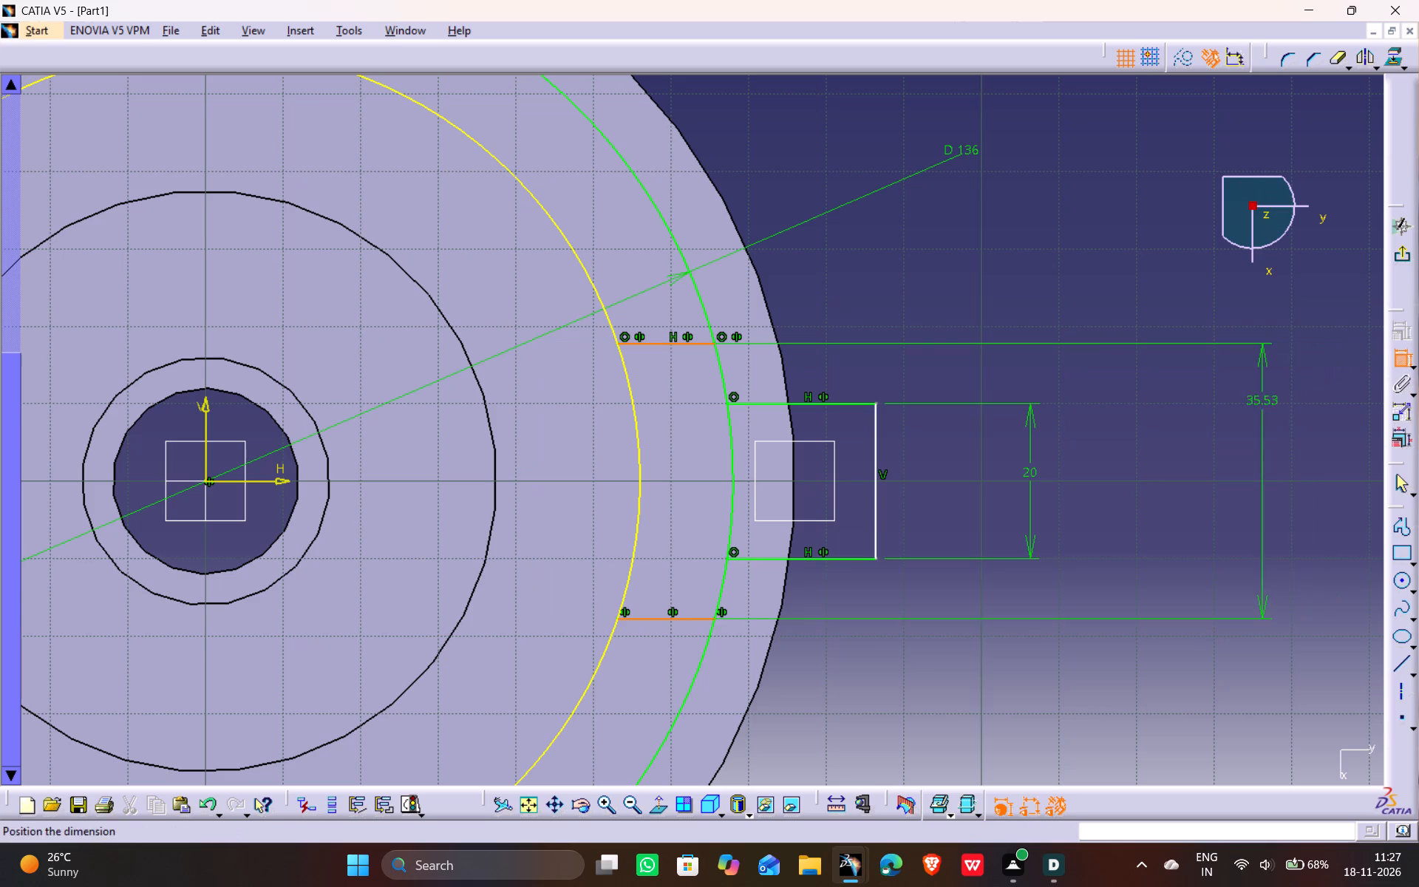
left_click(1262, 467)
double_click(1266, 460)
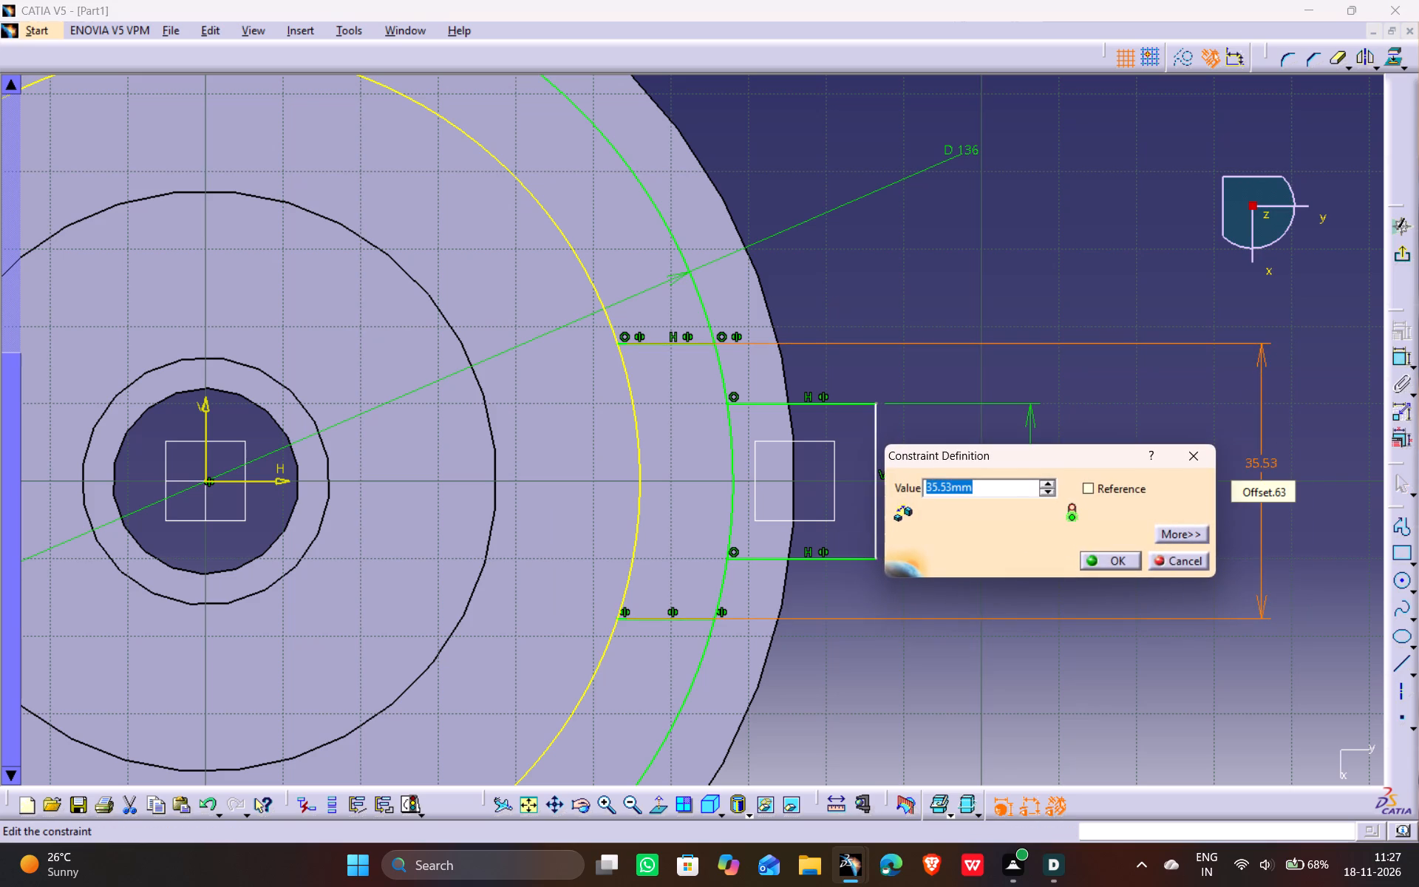
type("54")
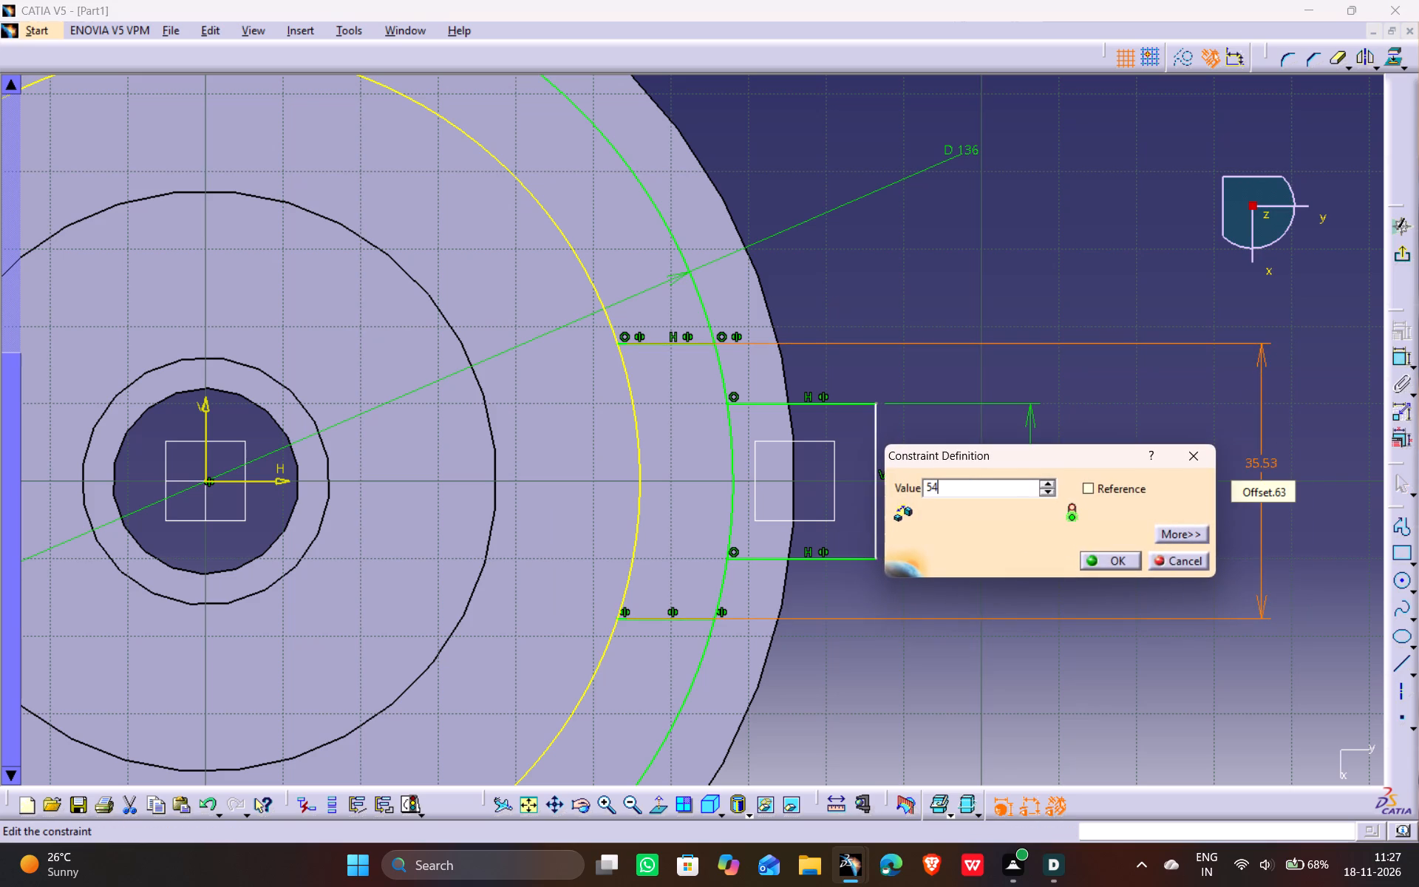
key("Return")
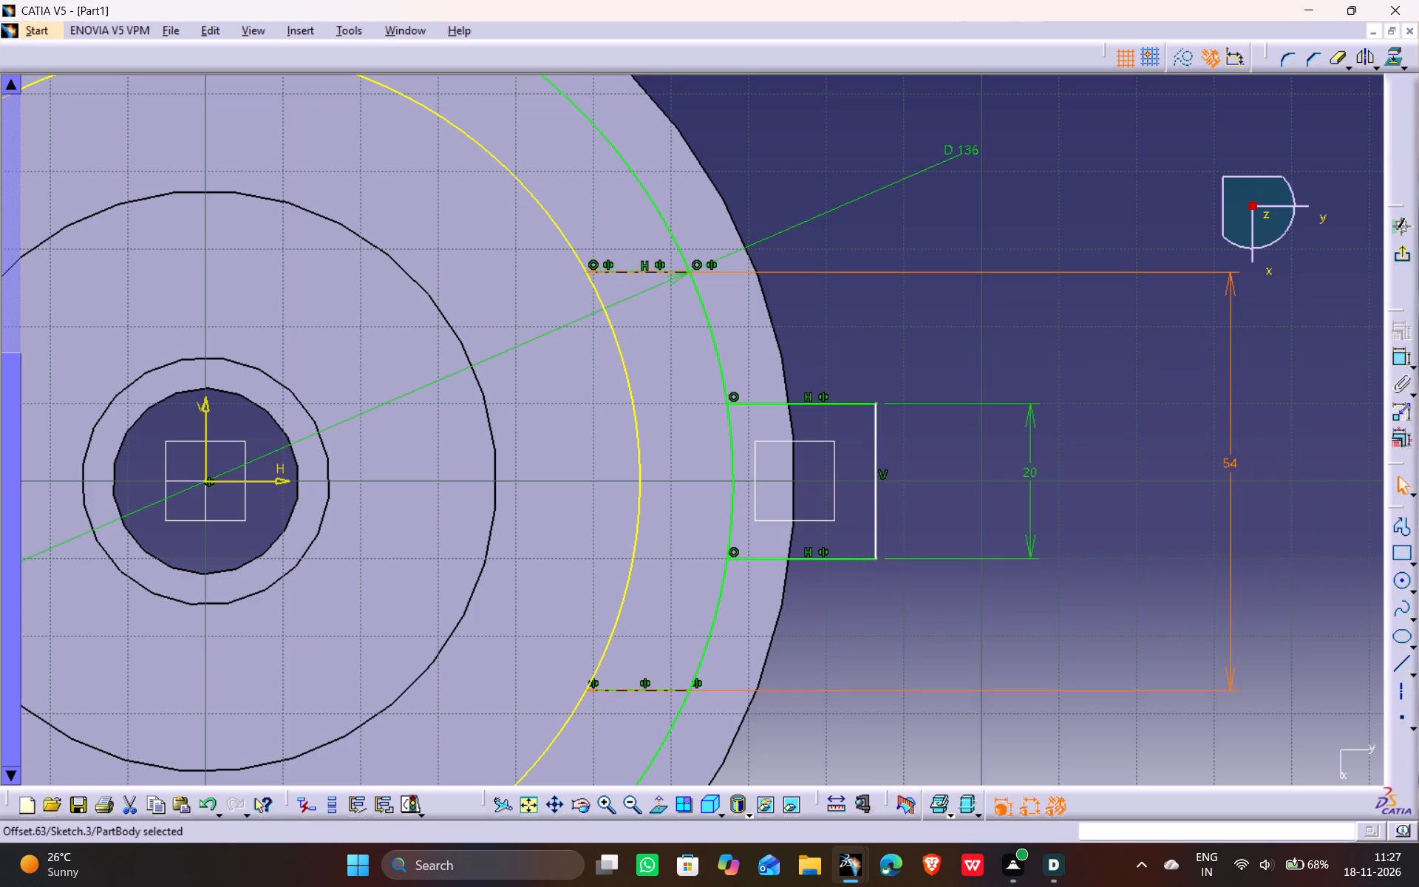
left_click(959, 458)
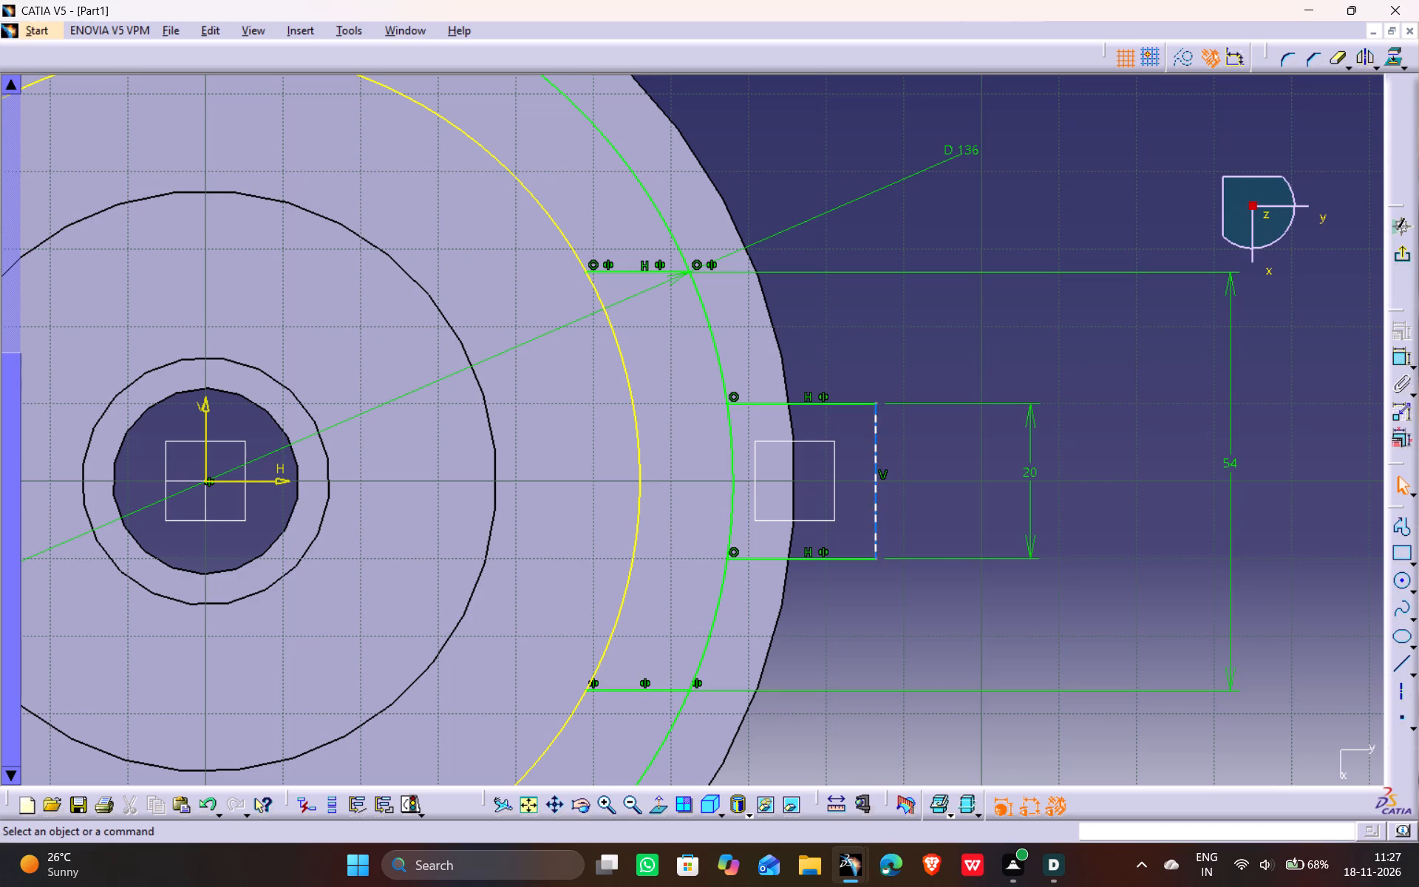
Dimension the upper horizontal side of the rectangular profile and set its length to 15 mm.
left_click(863, 406)
left_click(1399, 358)
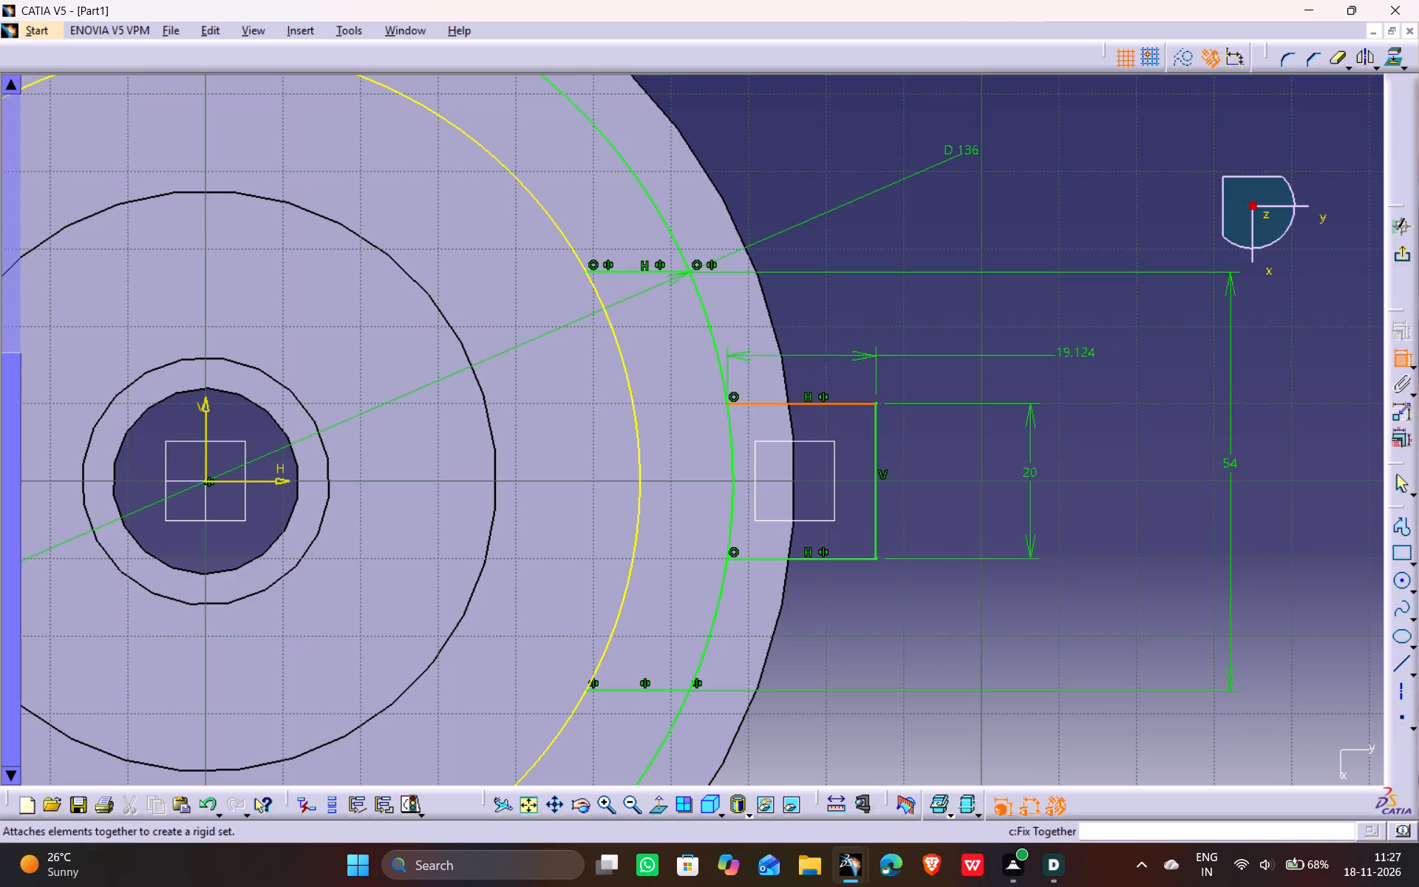
left_click(1036, 324)
double_click(1040, 318)
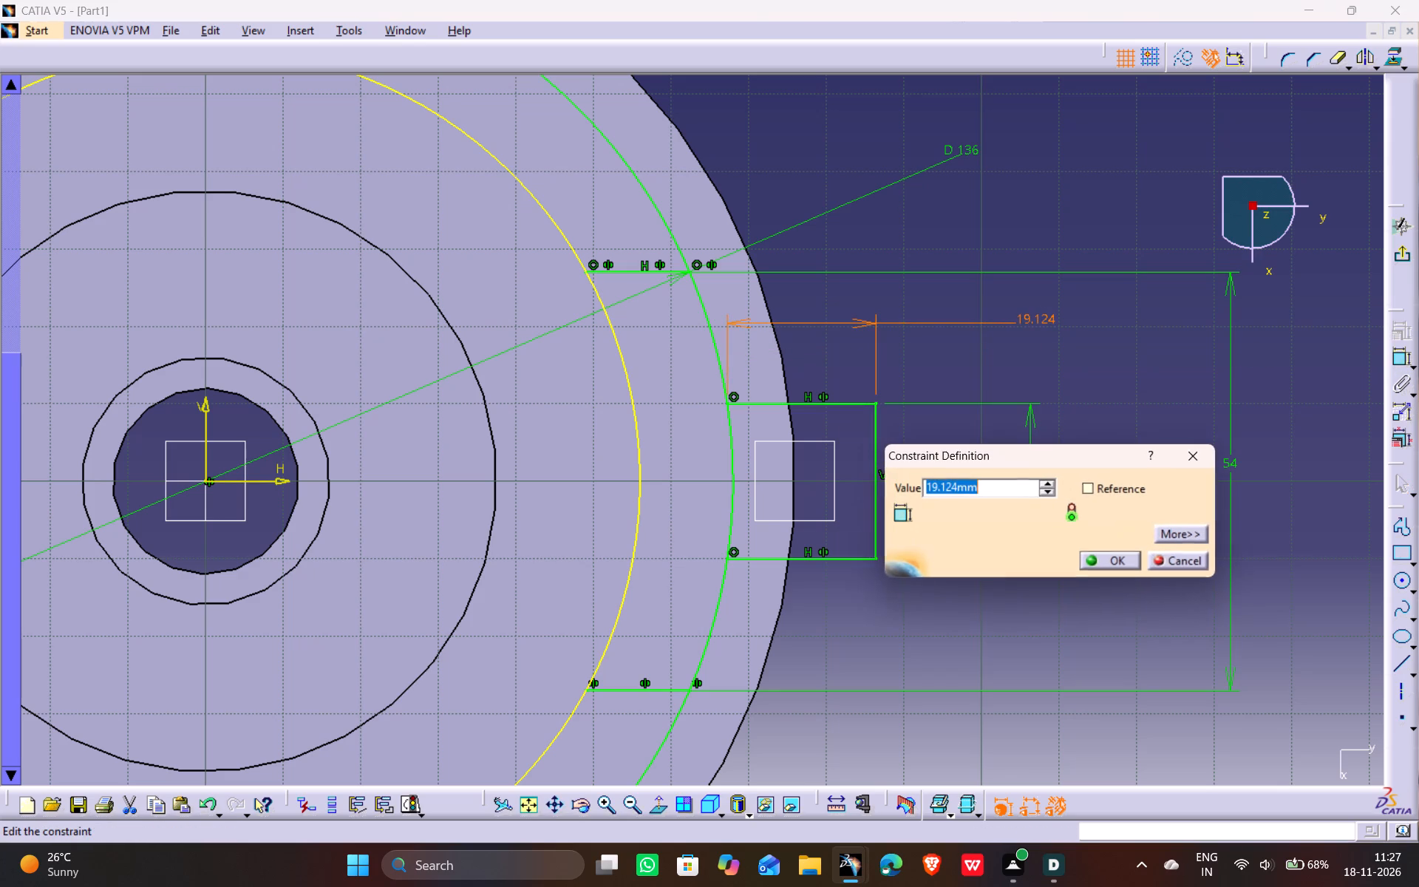
type("15")
key("Return")
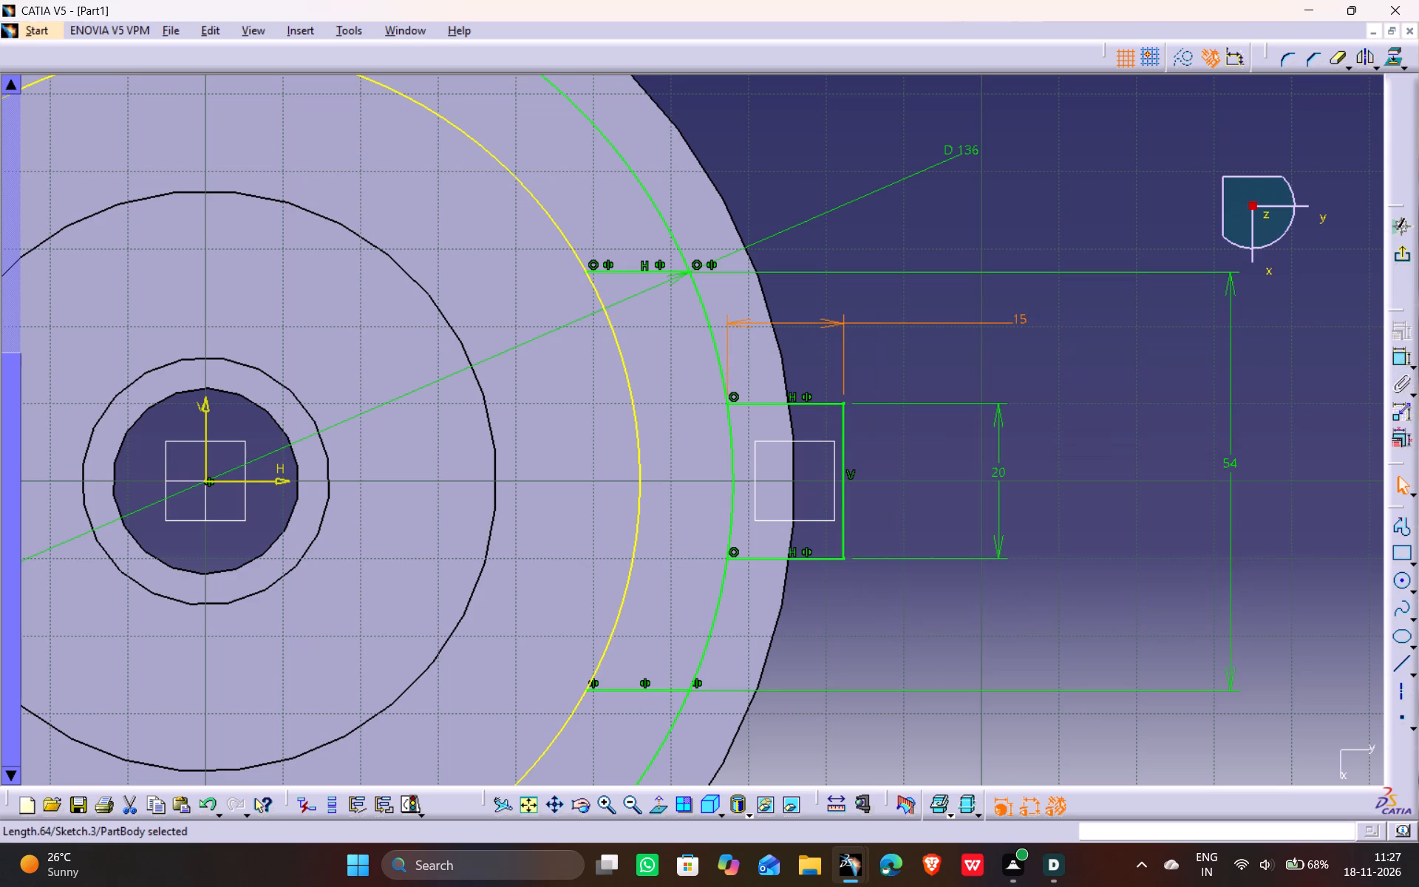
left_click(1113, 169)
Quick-trim the 136 mm circle and the projected circle outside the two mirrored lines, keeping only the arcs between them on the rectangular profile's side.
left_click(1333, 61)
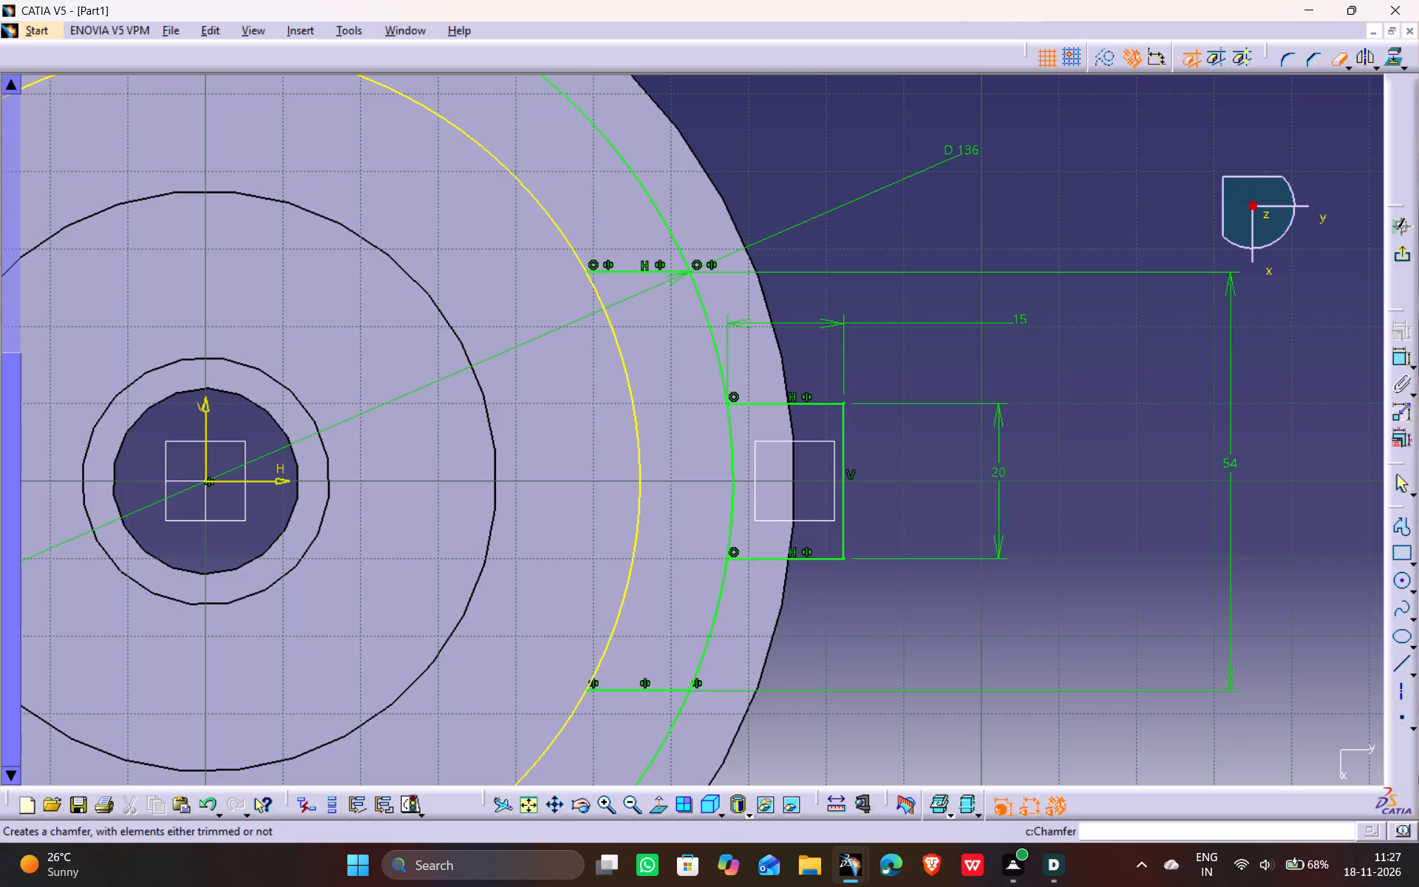
left_click(662, 212)
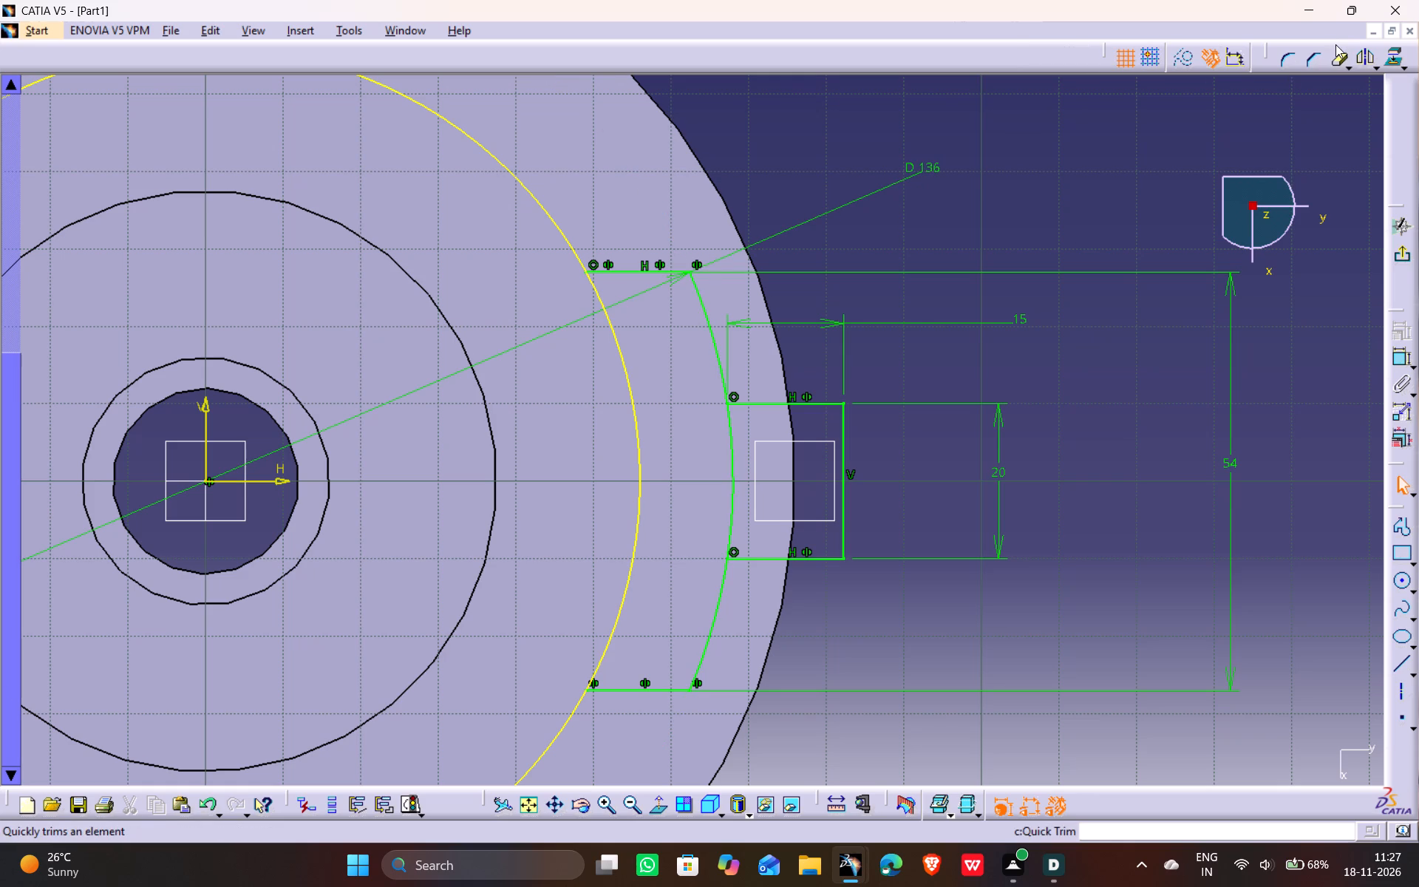
left_click(1339, 62)
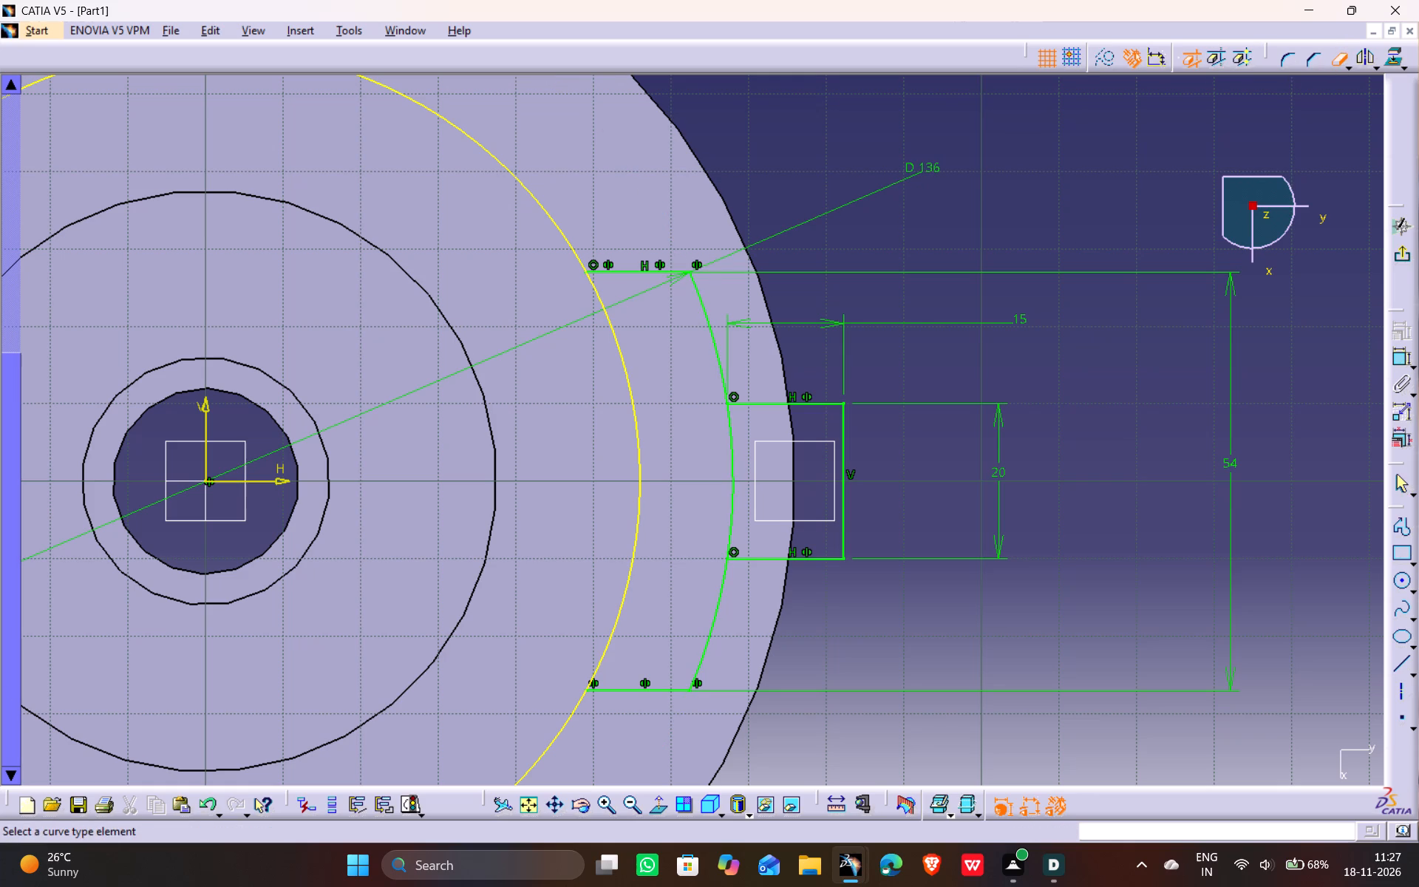
left_click(565, 237)
scroll(907, 284, "down", 1, "ctrl")
middle_click_drag(907, 284, 899, 369, "ctrl")
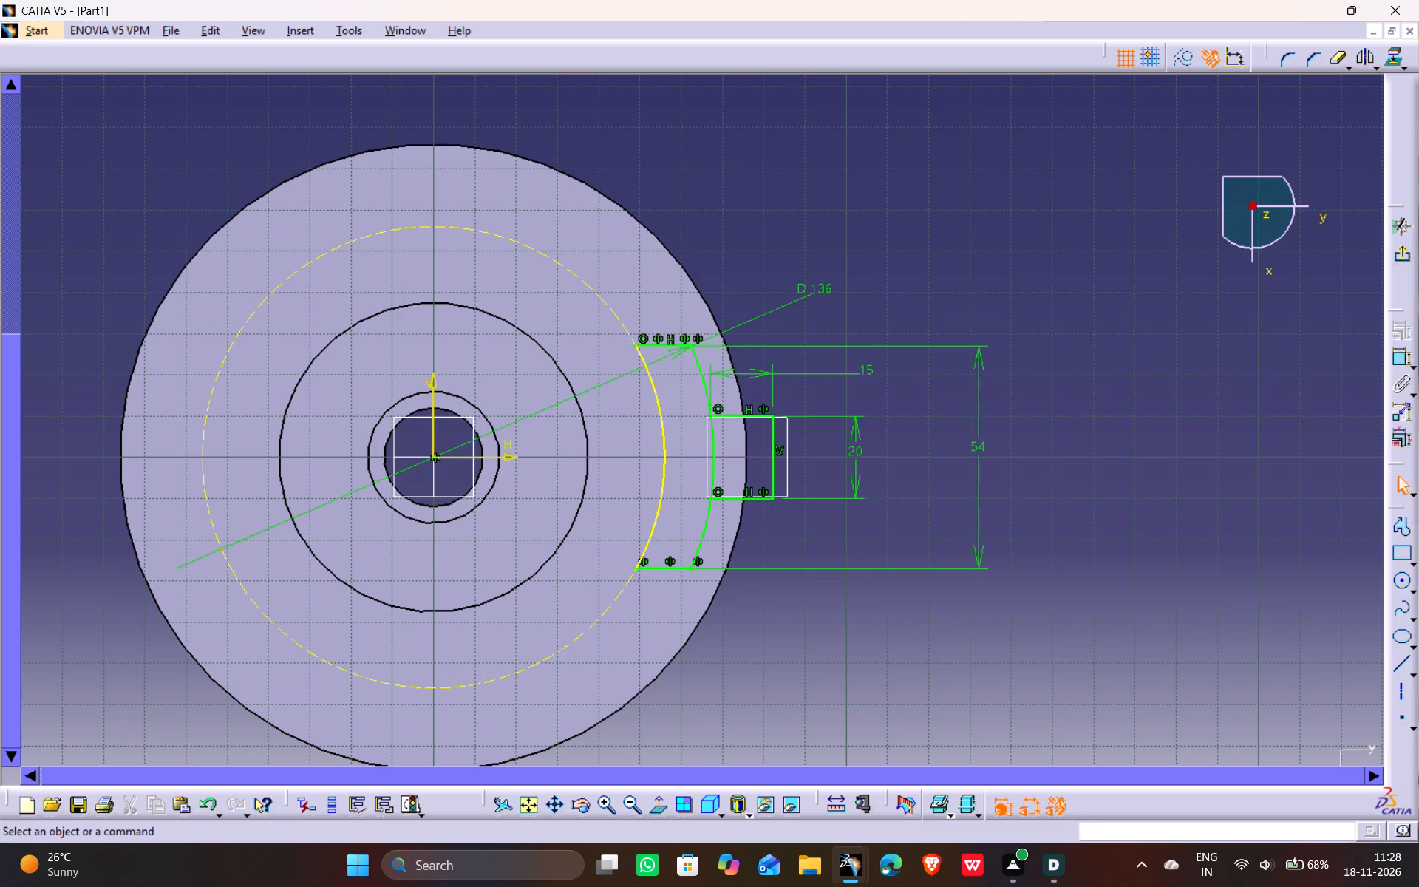
Quick-trim the segment of the 136 mm circle lying between the two horizontal sides of the rectangular tab.
left_click(1345, 61)
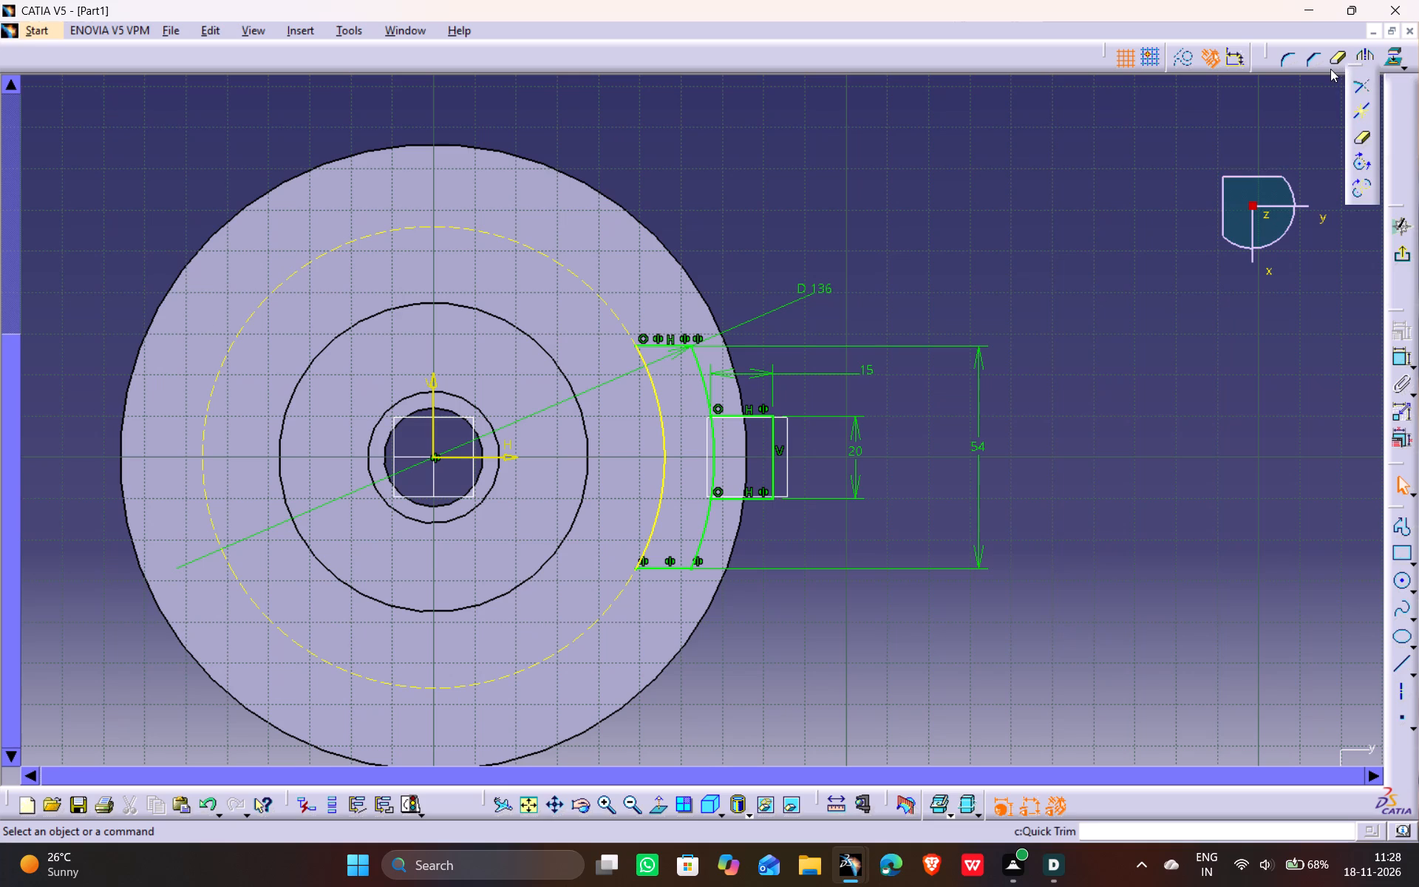
left_click(1336, 60)
left_click(1335, 60)
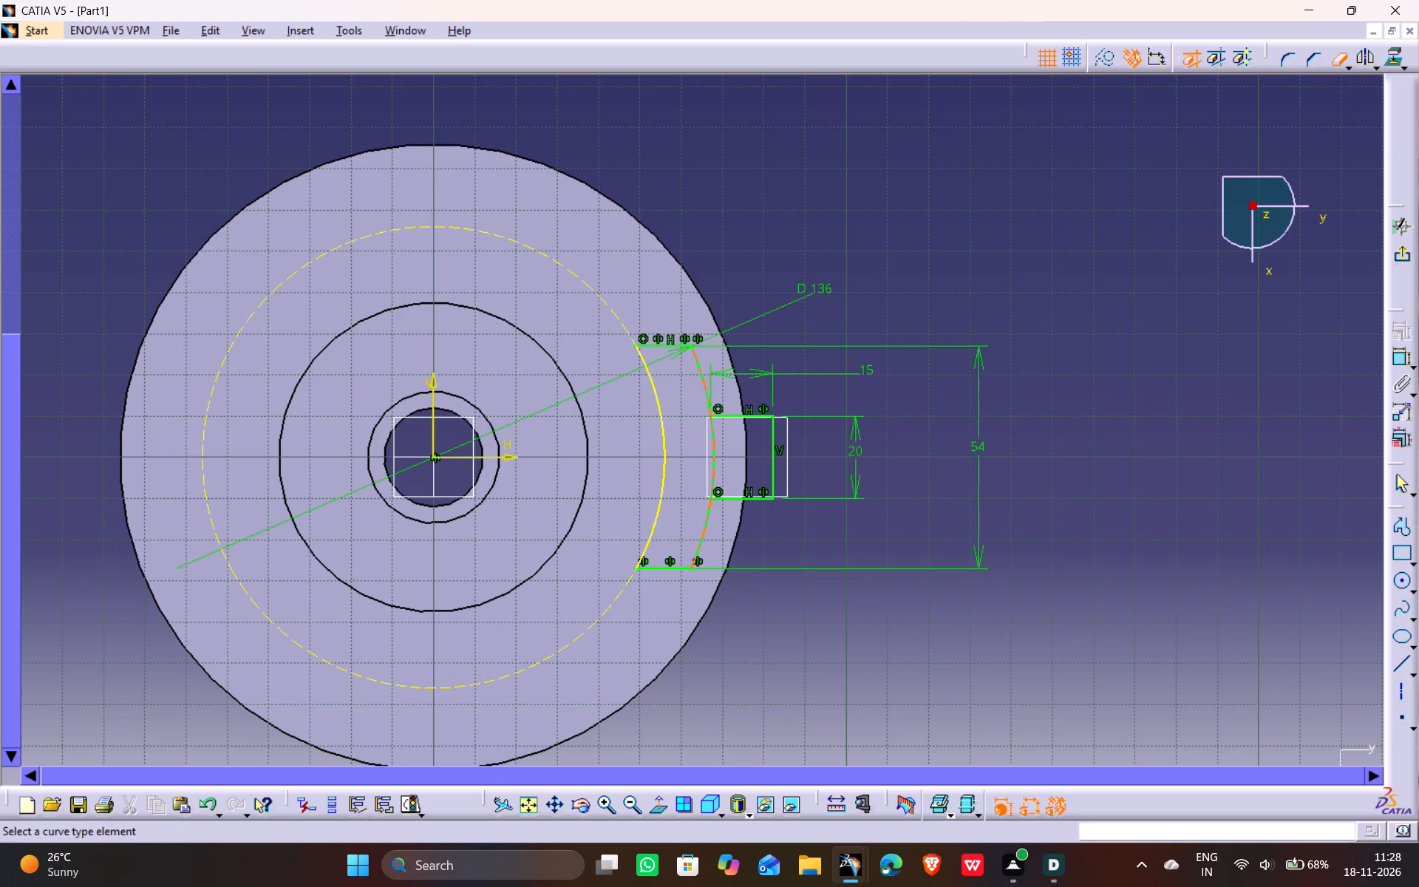
left_click(715, 457)
left_click(922, 310)
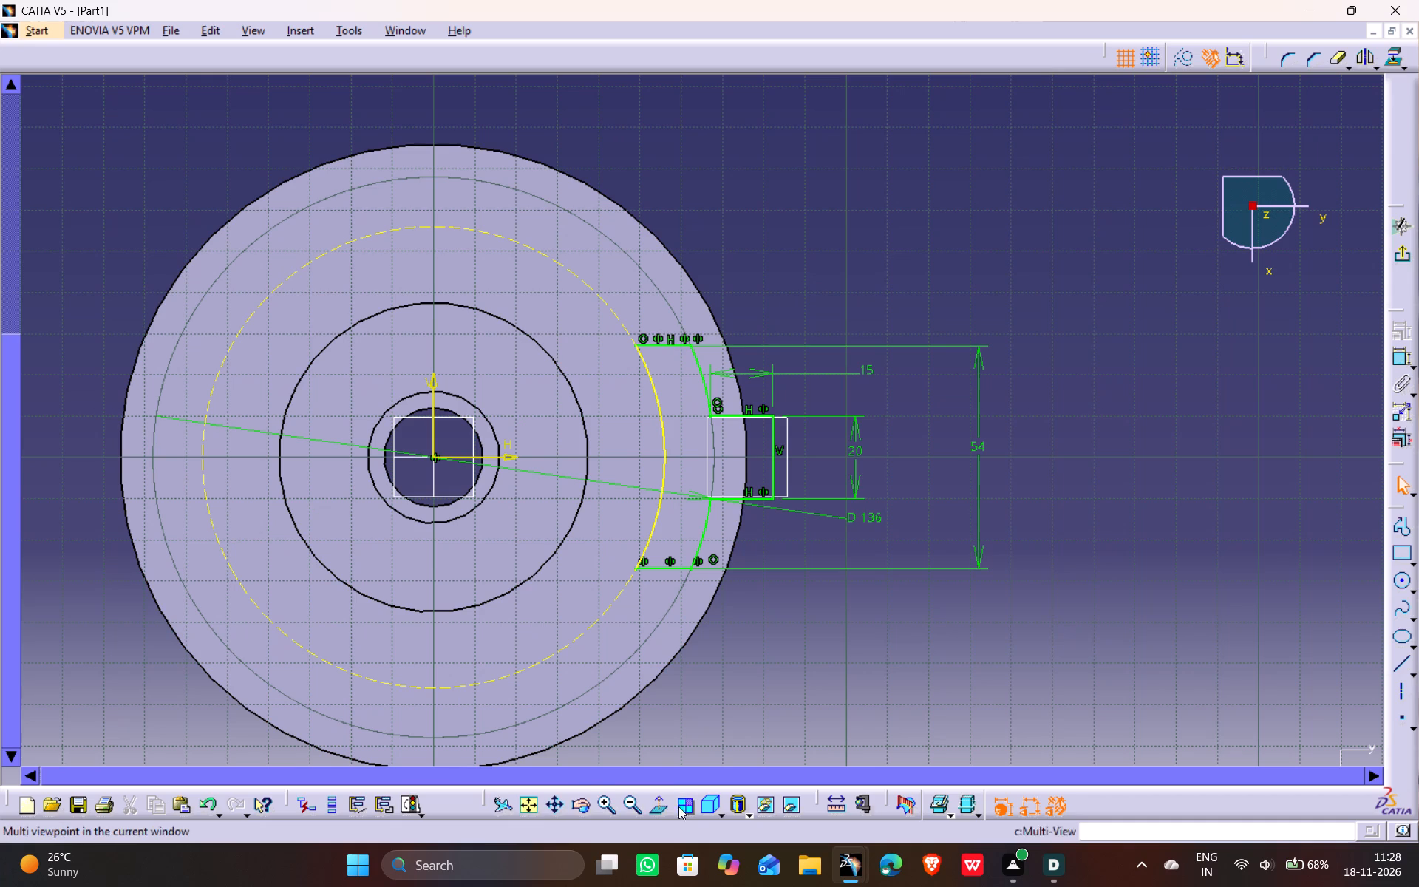
Check the sketch's solving status and exit the sketch.
left_click(412, 805)
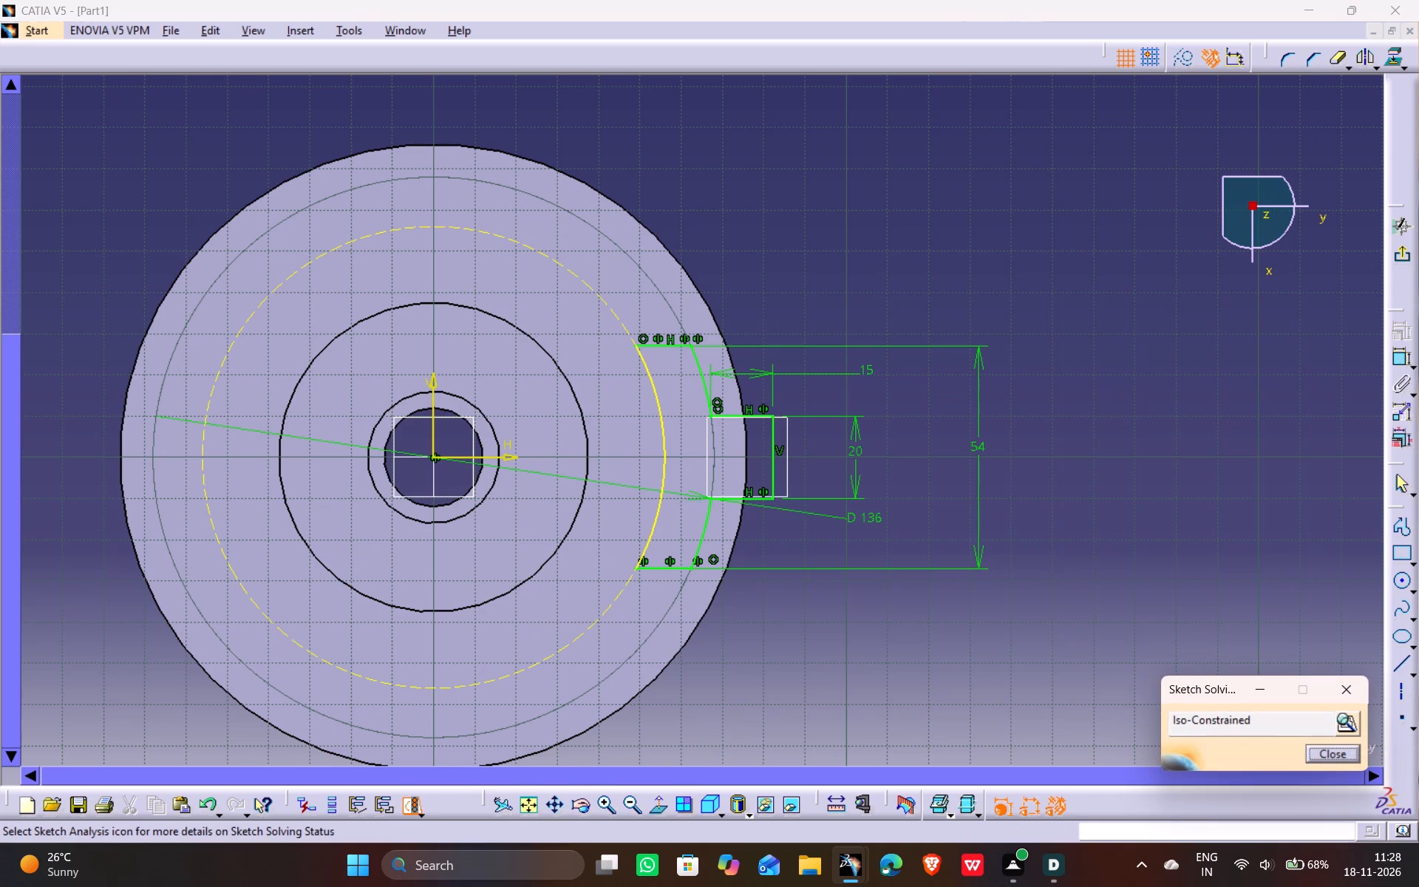
left_click(1338, 690)
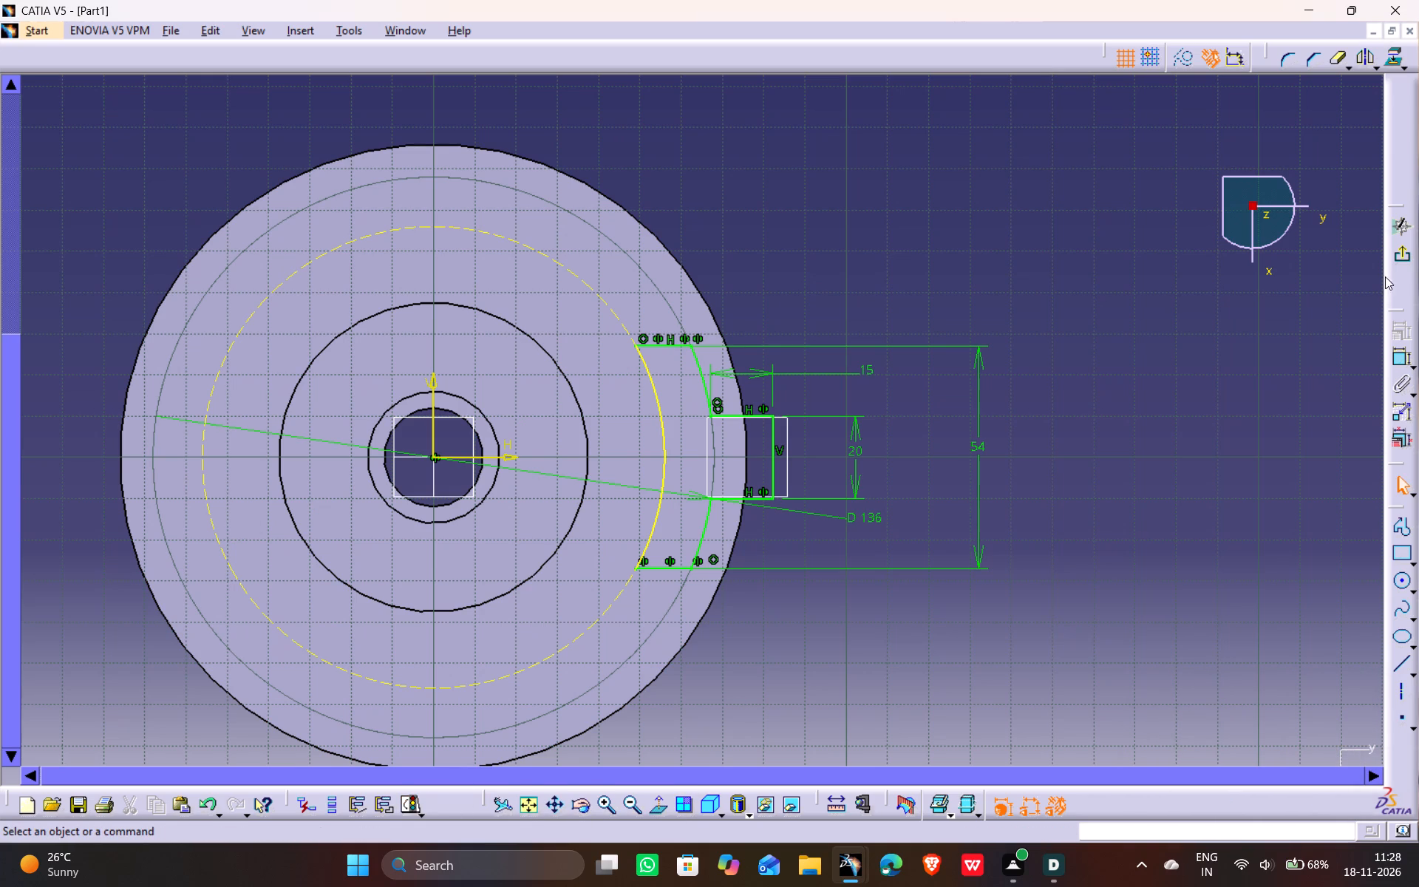
left_click(1407, 259)
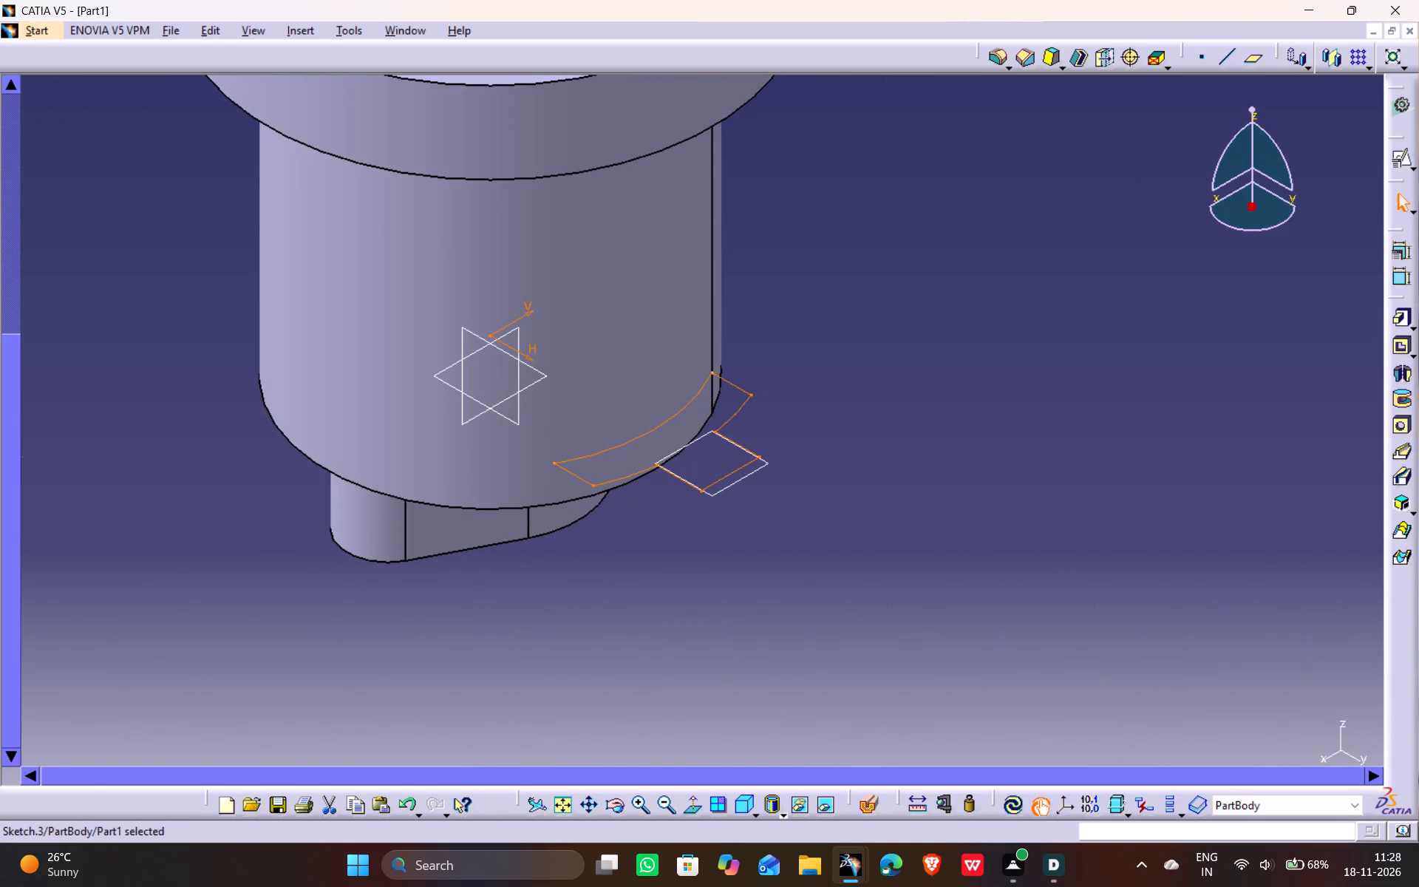
middle_click_drag(576, 563, 575, 590, "ctrl")
middle_click_drag(571, 602, 610, 655)
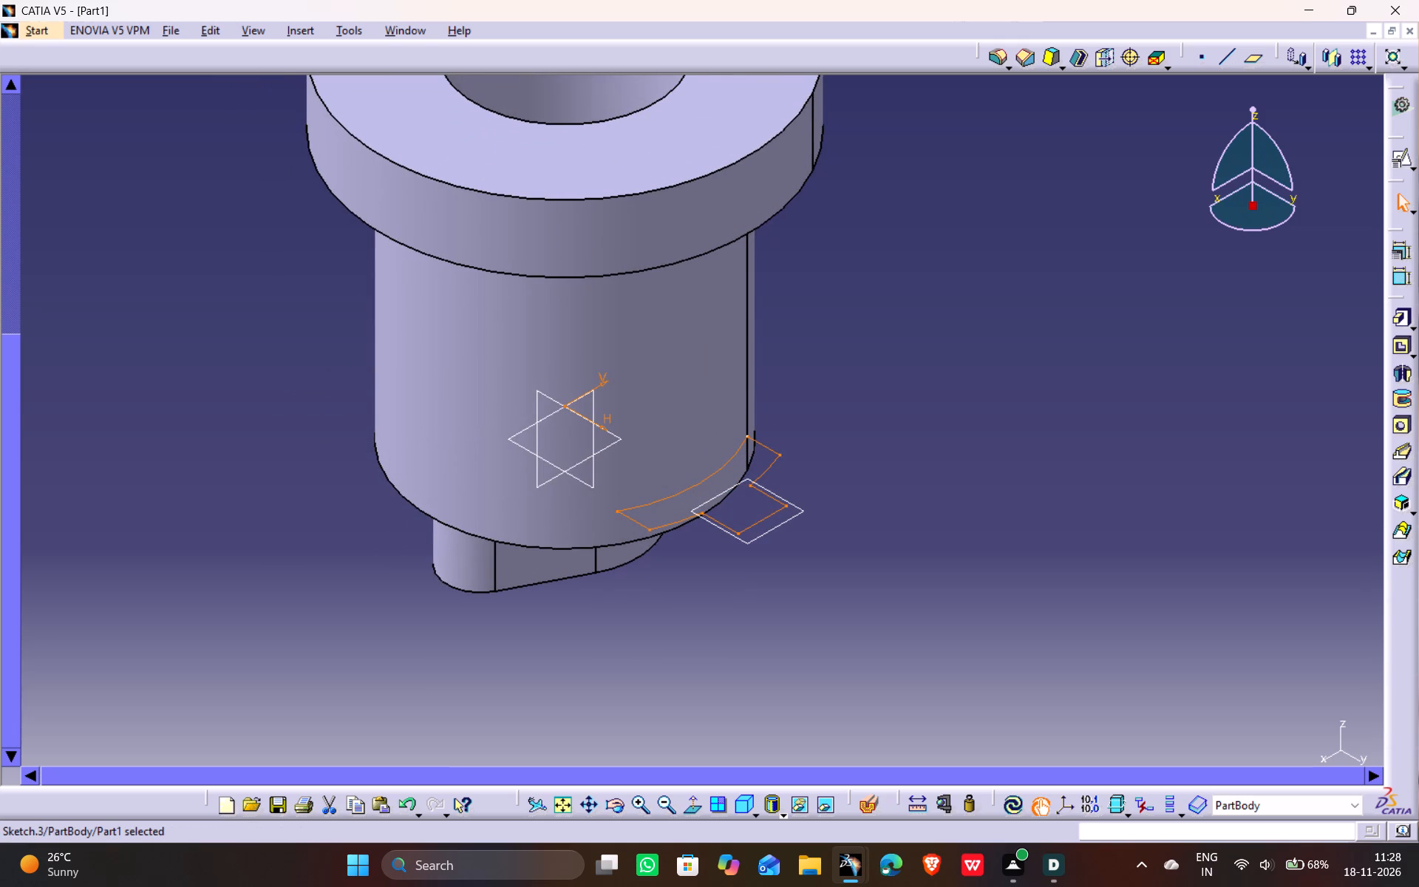
double_click(784, 522)
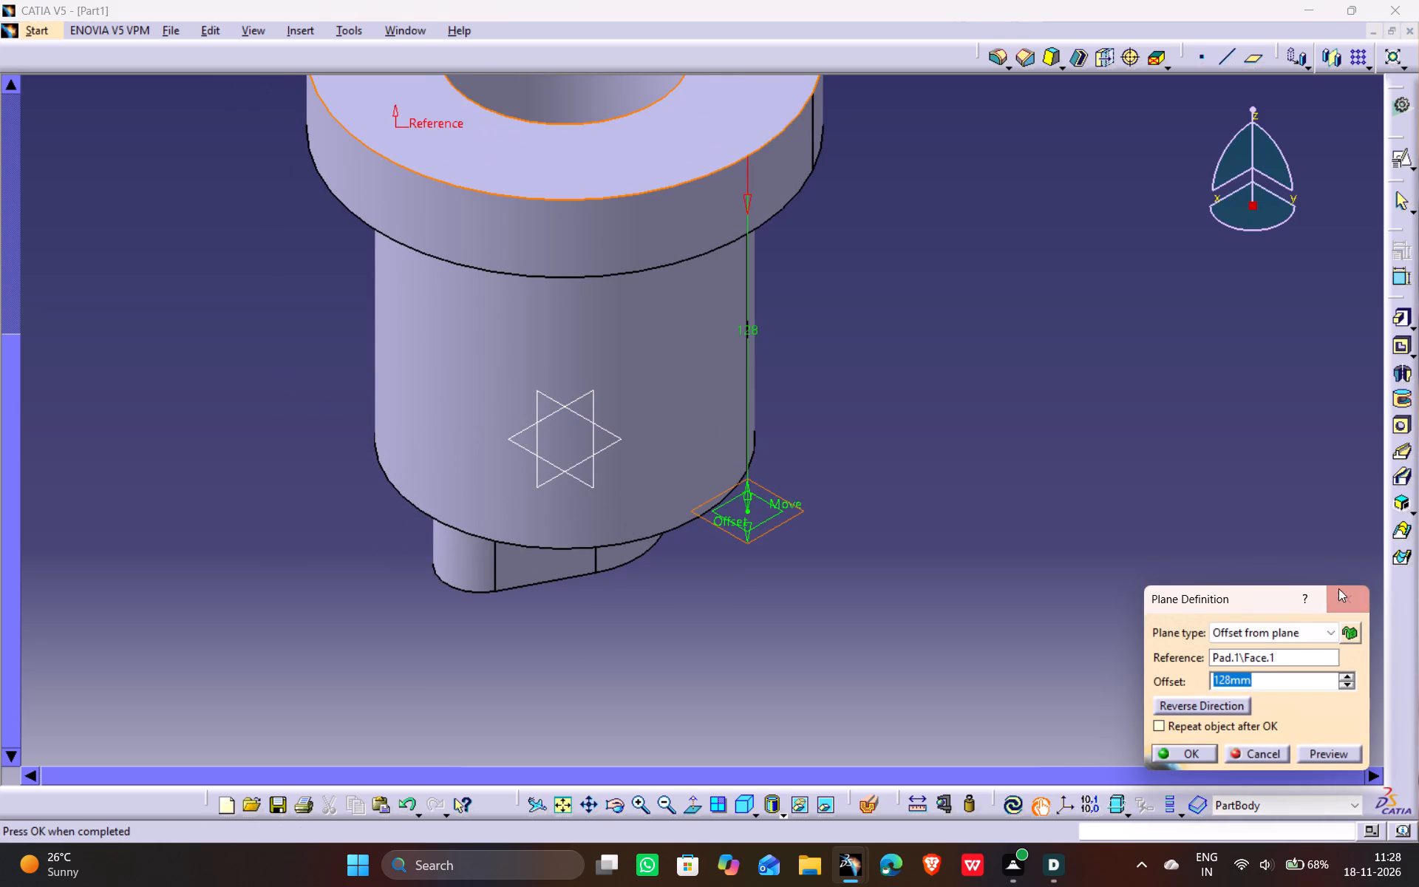
left_click(1349, 590)
left_click(760, 522)
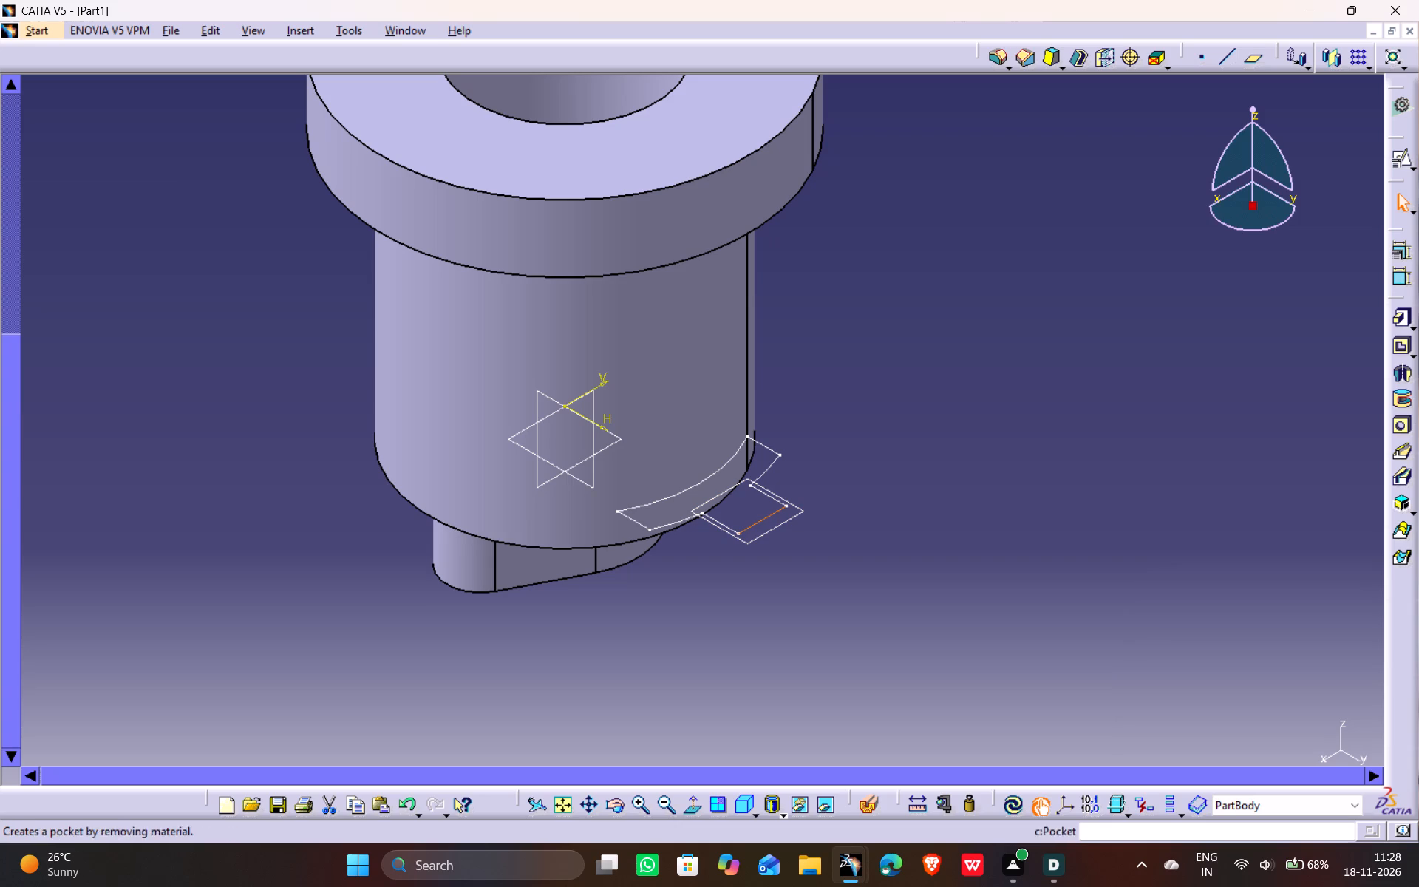
left_click(1402, 316)
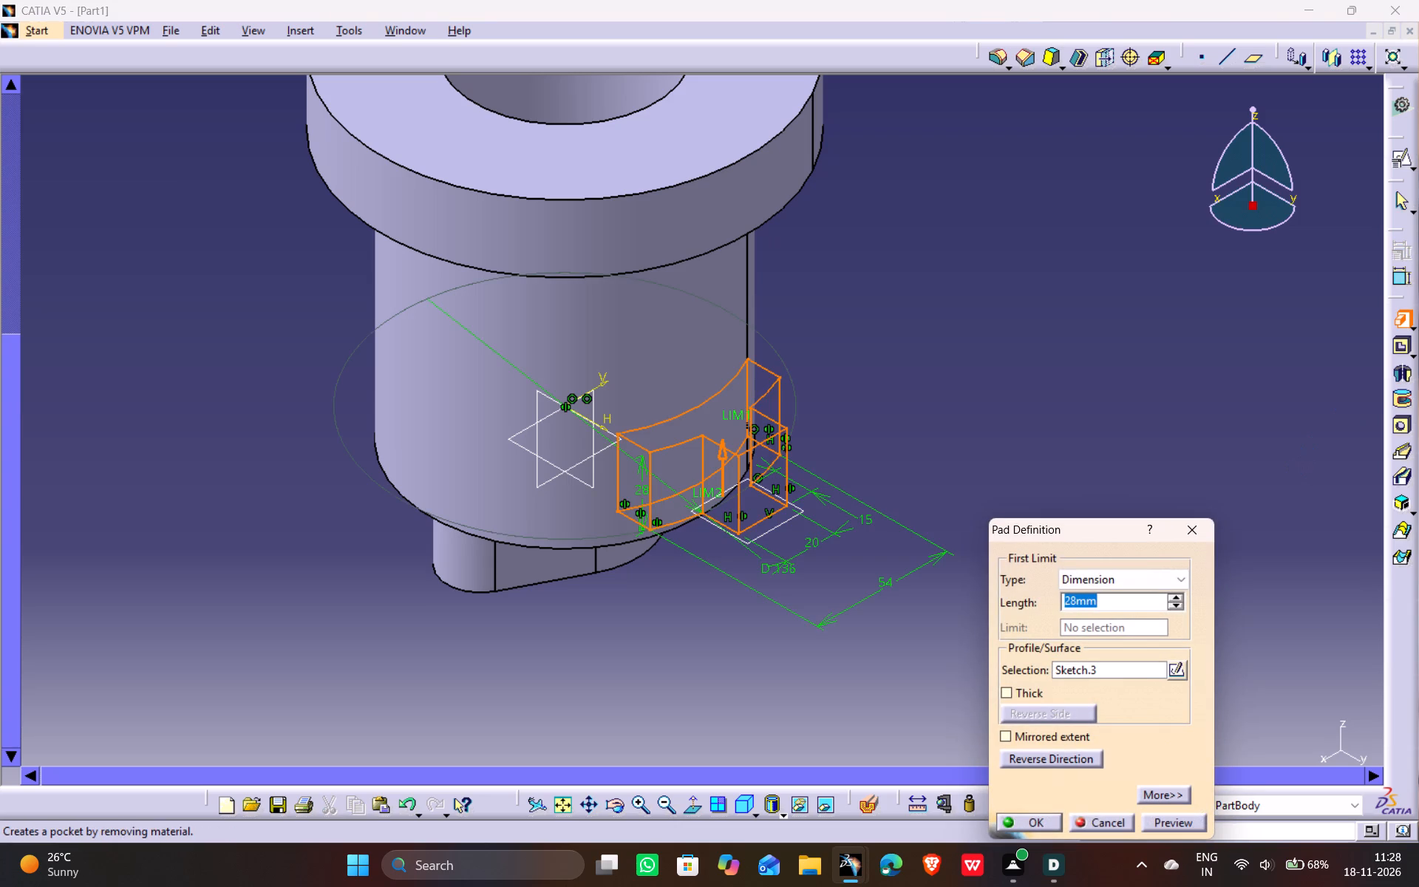
left_click(1034, 755)
middle_click_drag(797, 643, 791, 618)
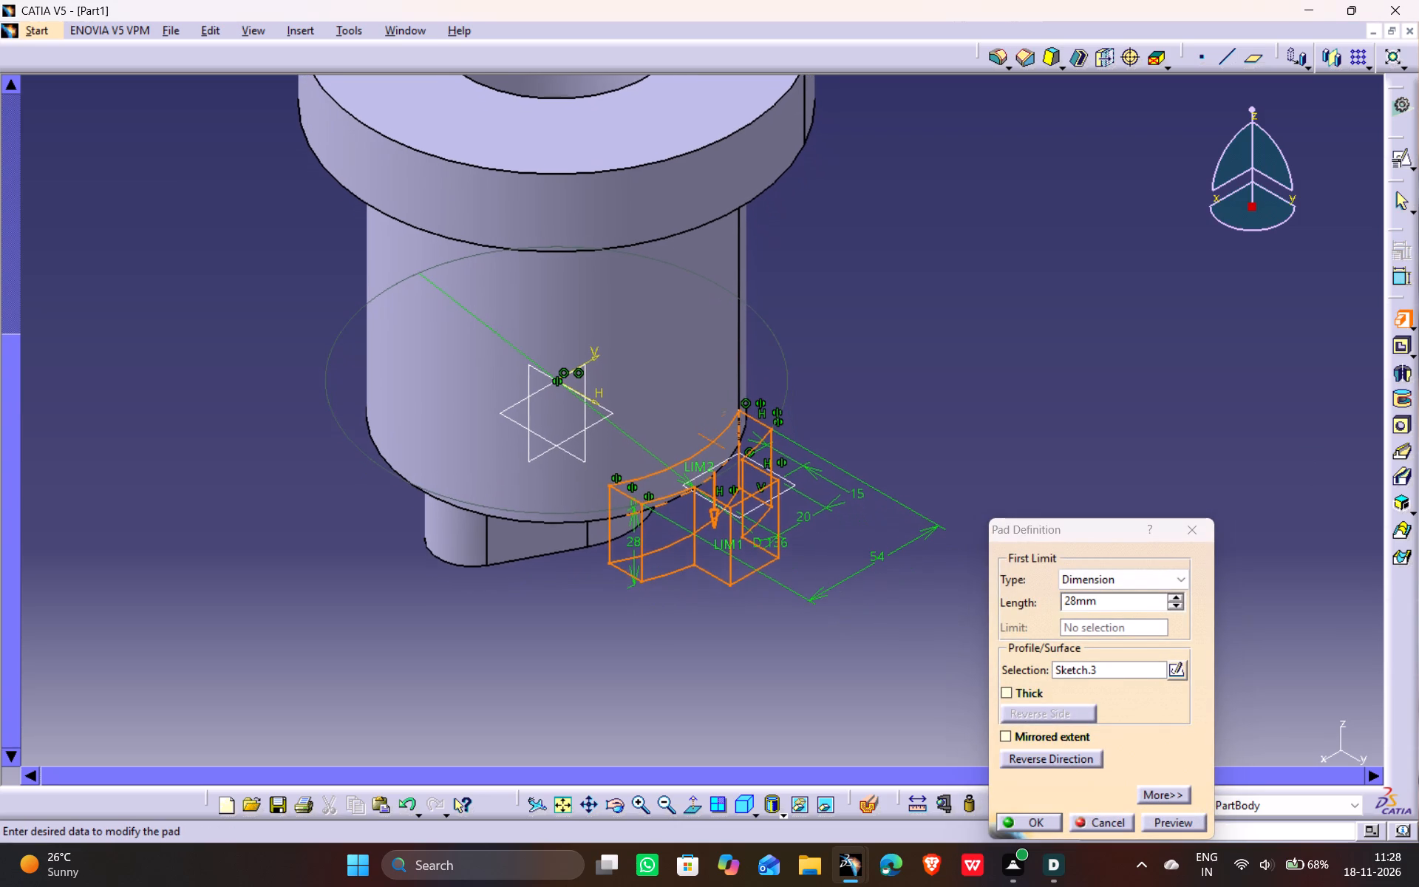
middle_click_drag(791, 618, 791, 614)
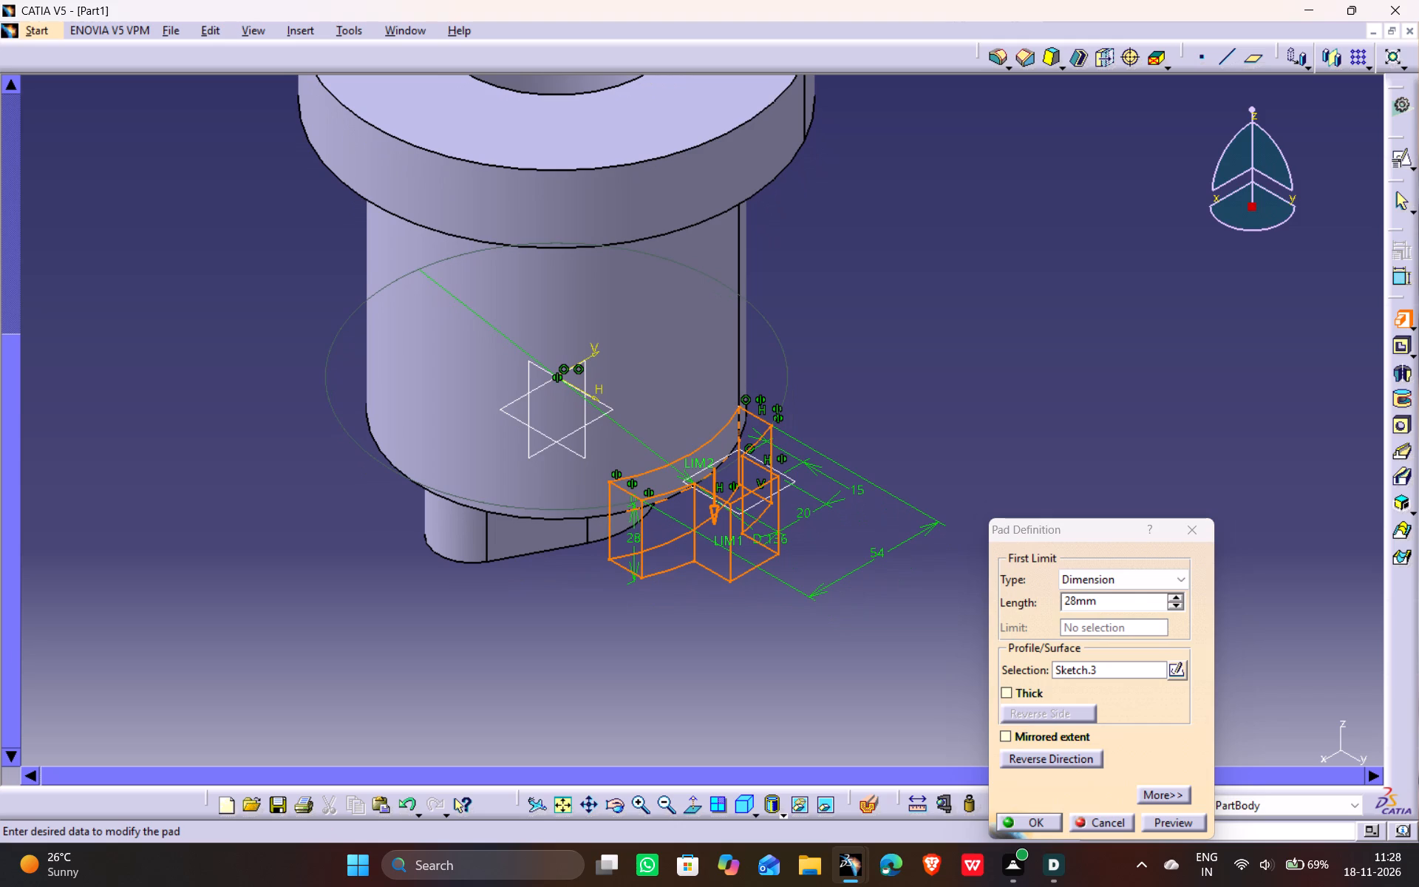
type("27")
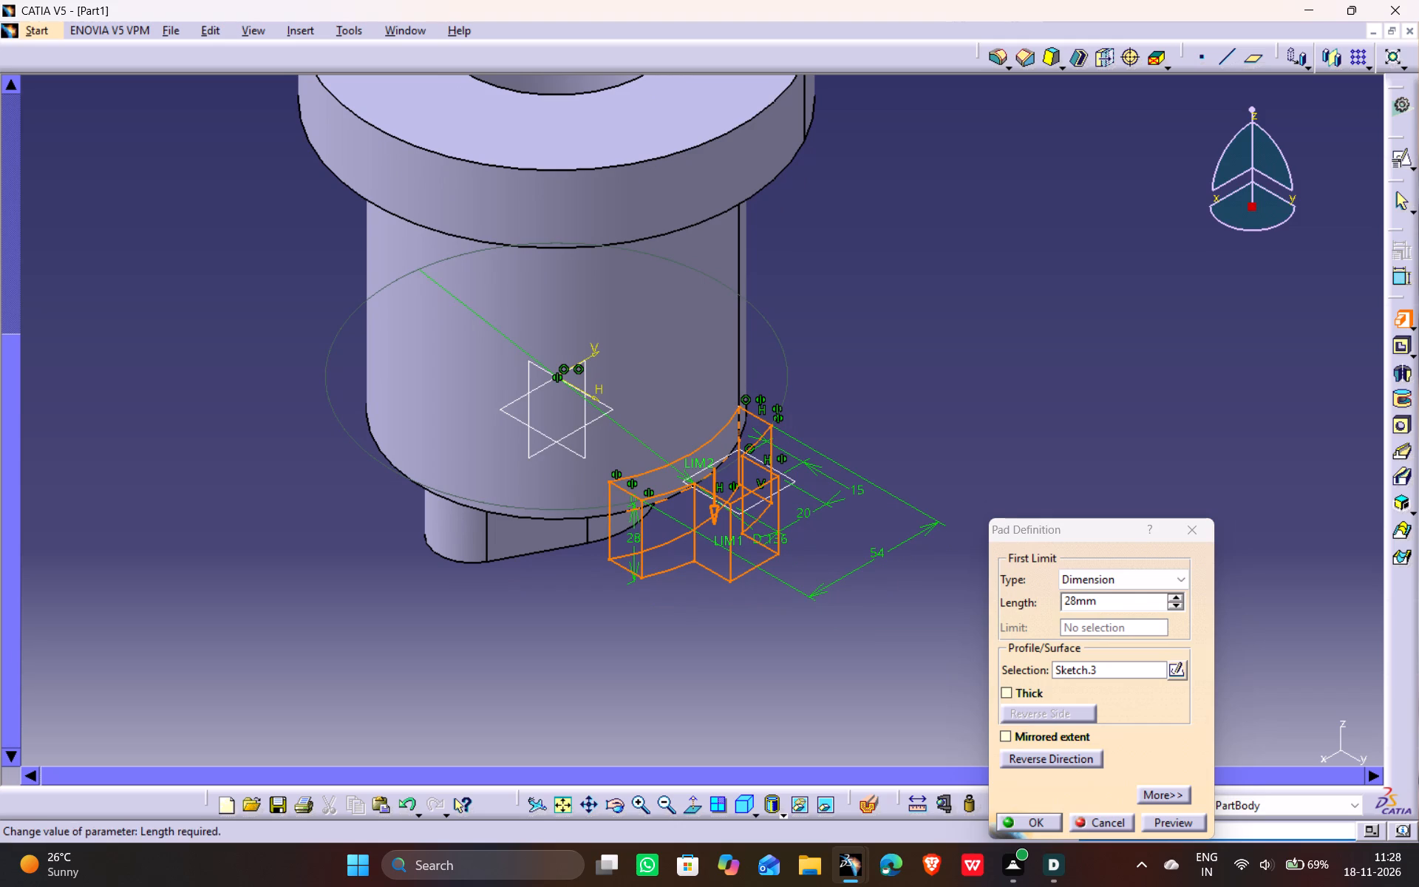
left_click_drag(1106, 609, 1036, 605)
type("270-")
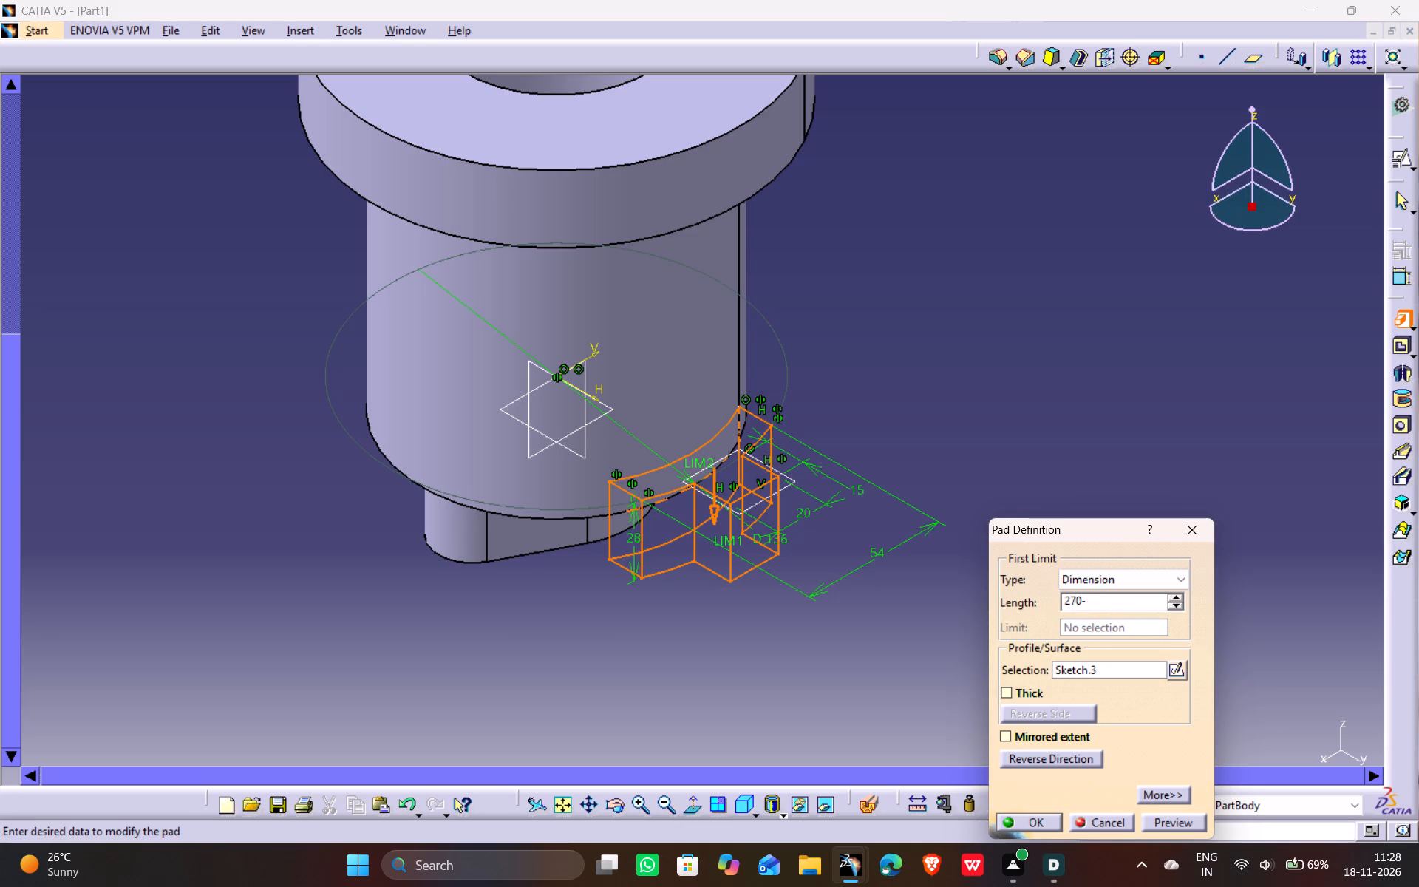
type("128")
key("minus")
type("12")
left_click(1163, 815)
middle_click_drag(868, 639, 894, 482)
middle_click_drag(894, 468, 894, 476, "ctrl")
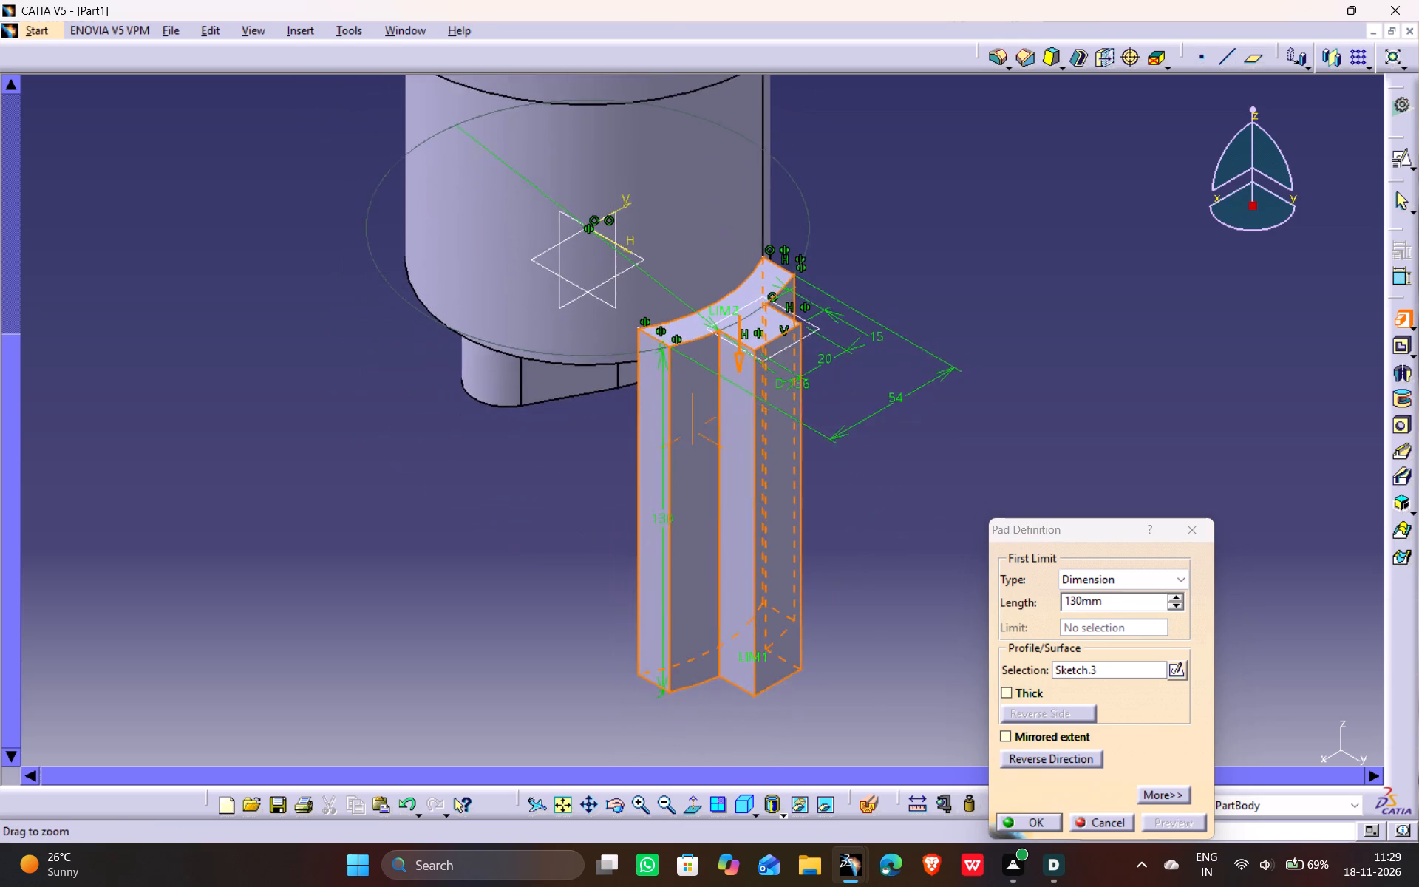
middle_click_drag(894, 476, 894, 494, "ctrl")
middle_click_drag(885, 498, 874, 583)
left_click(1031, 822)
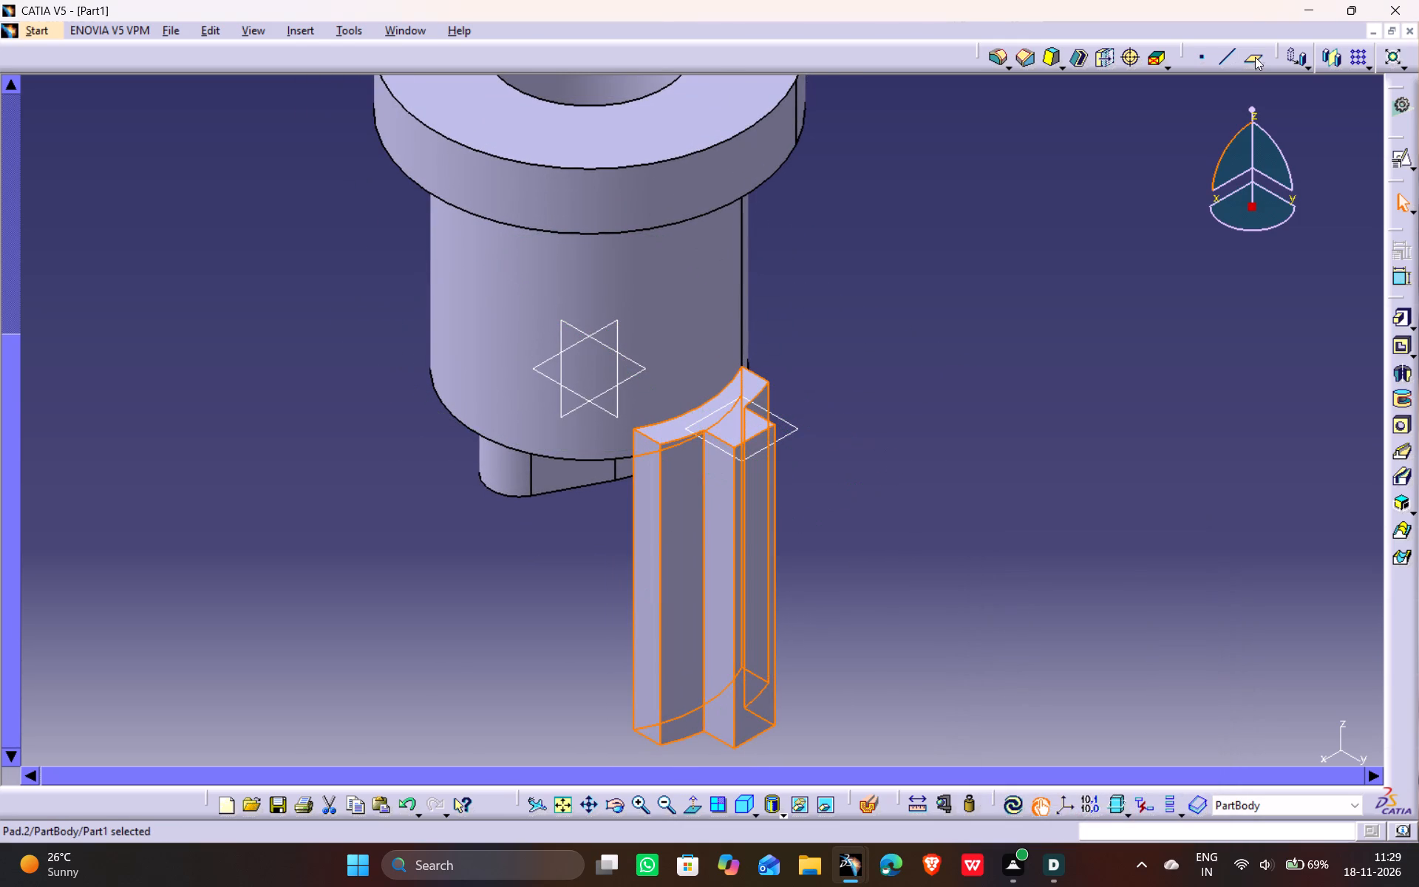
Mirror the new leg pad about the zx plane and update the part.
left_click(1334, 60)
left_click(775, 483)
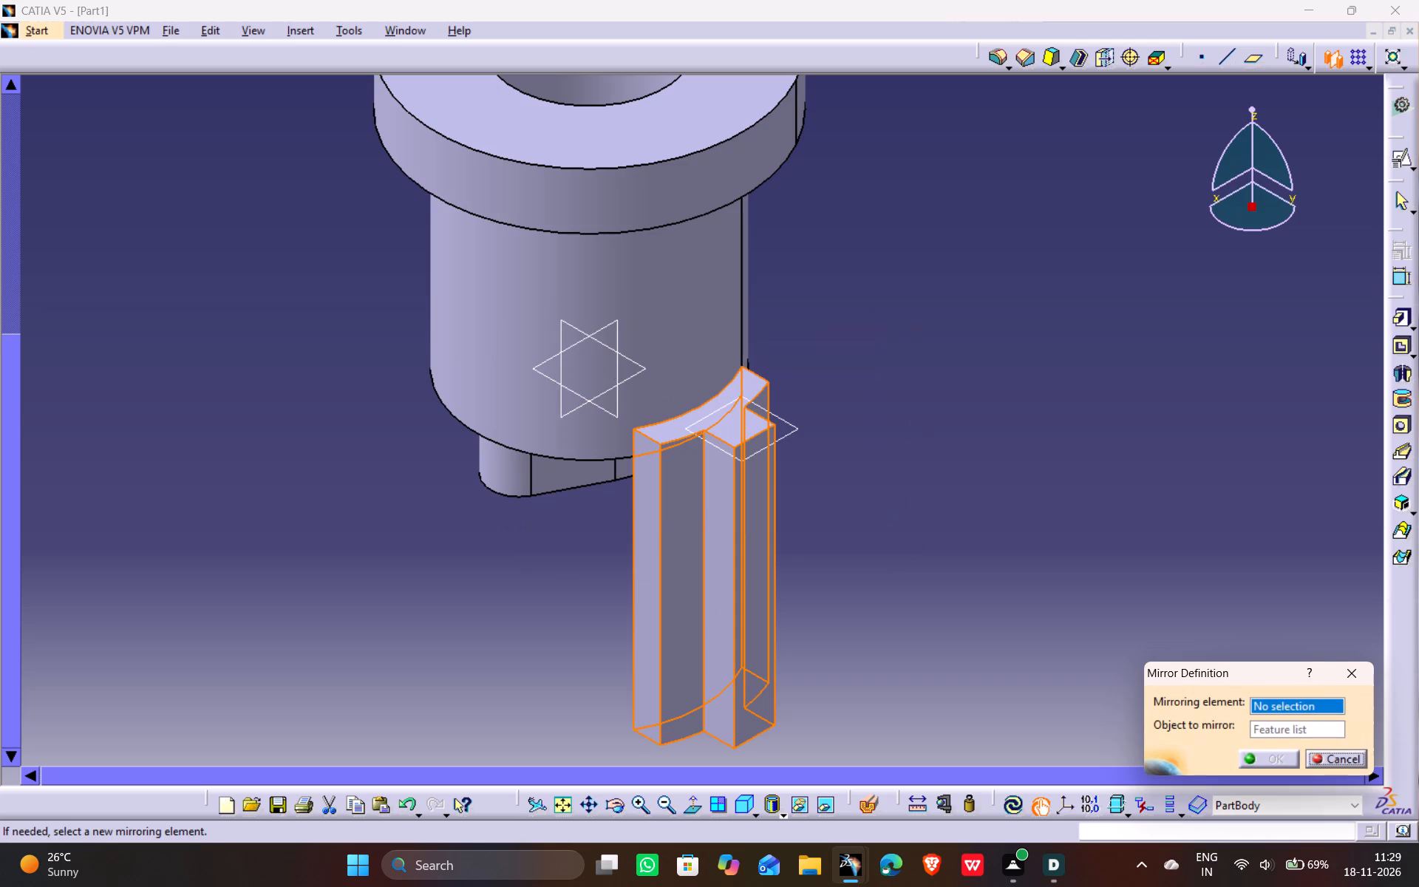
left_click(586, 339)
left_click(1279, 760)
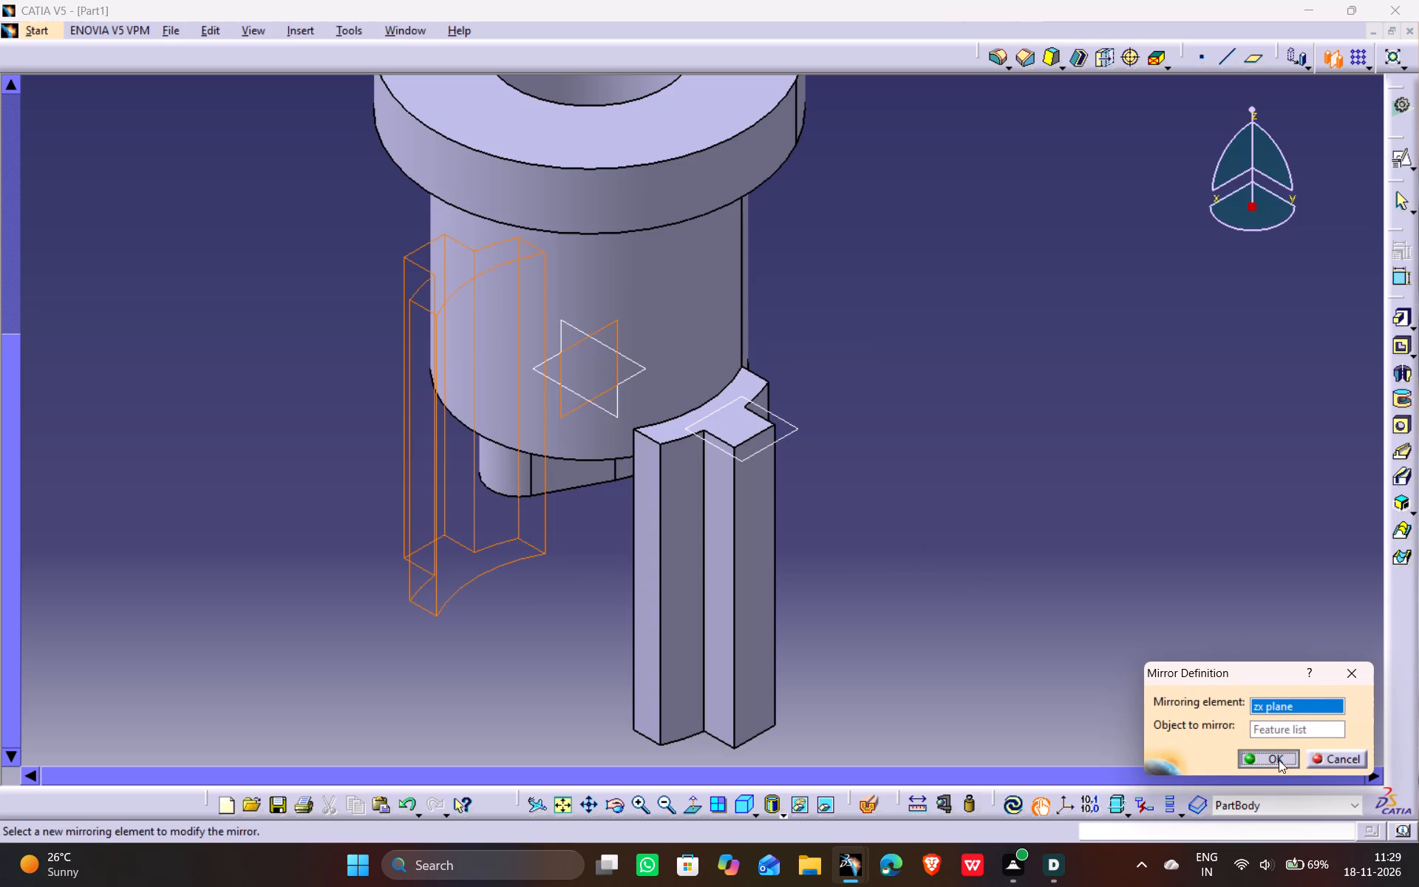
left_click(967, 472)
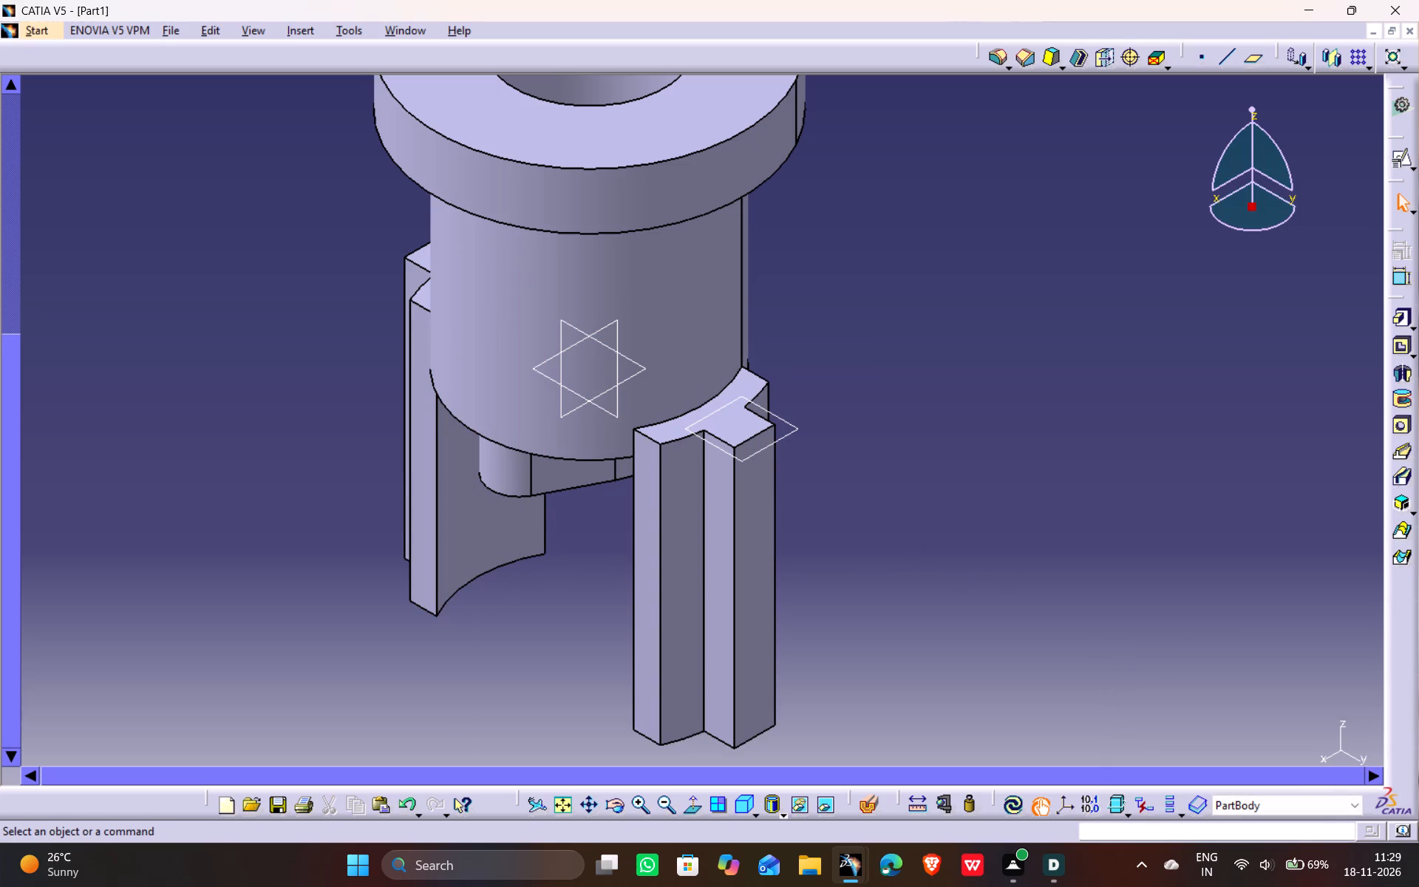
left_click(522, 605)
middle_click_drag(512, 581, 567, 663)
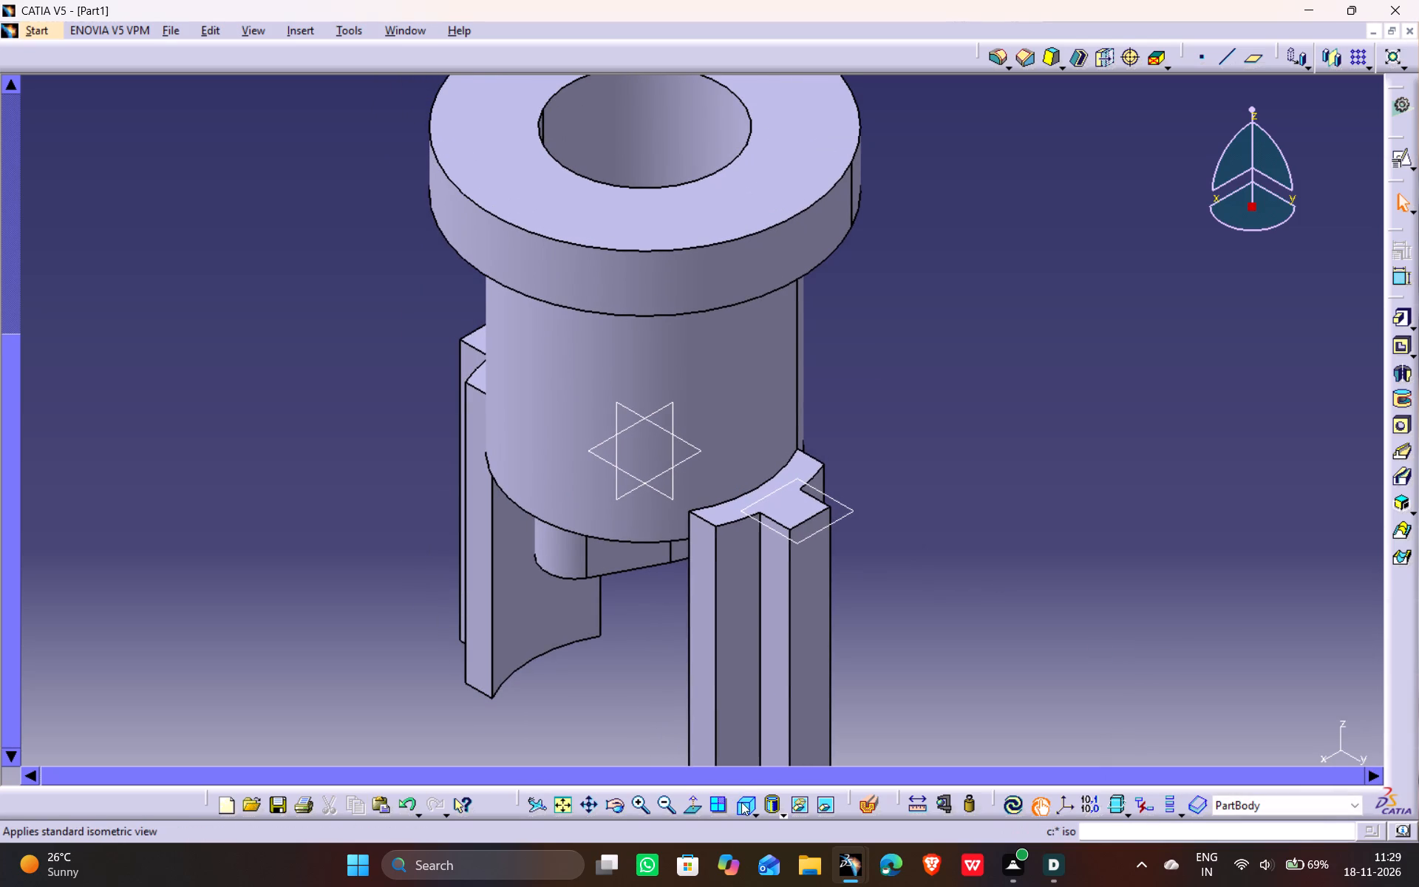
left_click(742, 802)
left_click(745, 807)
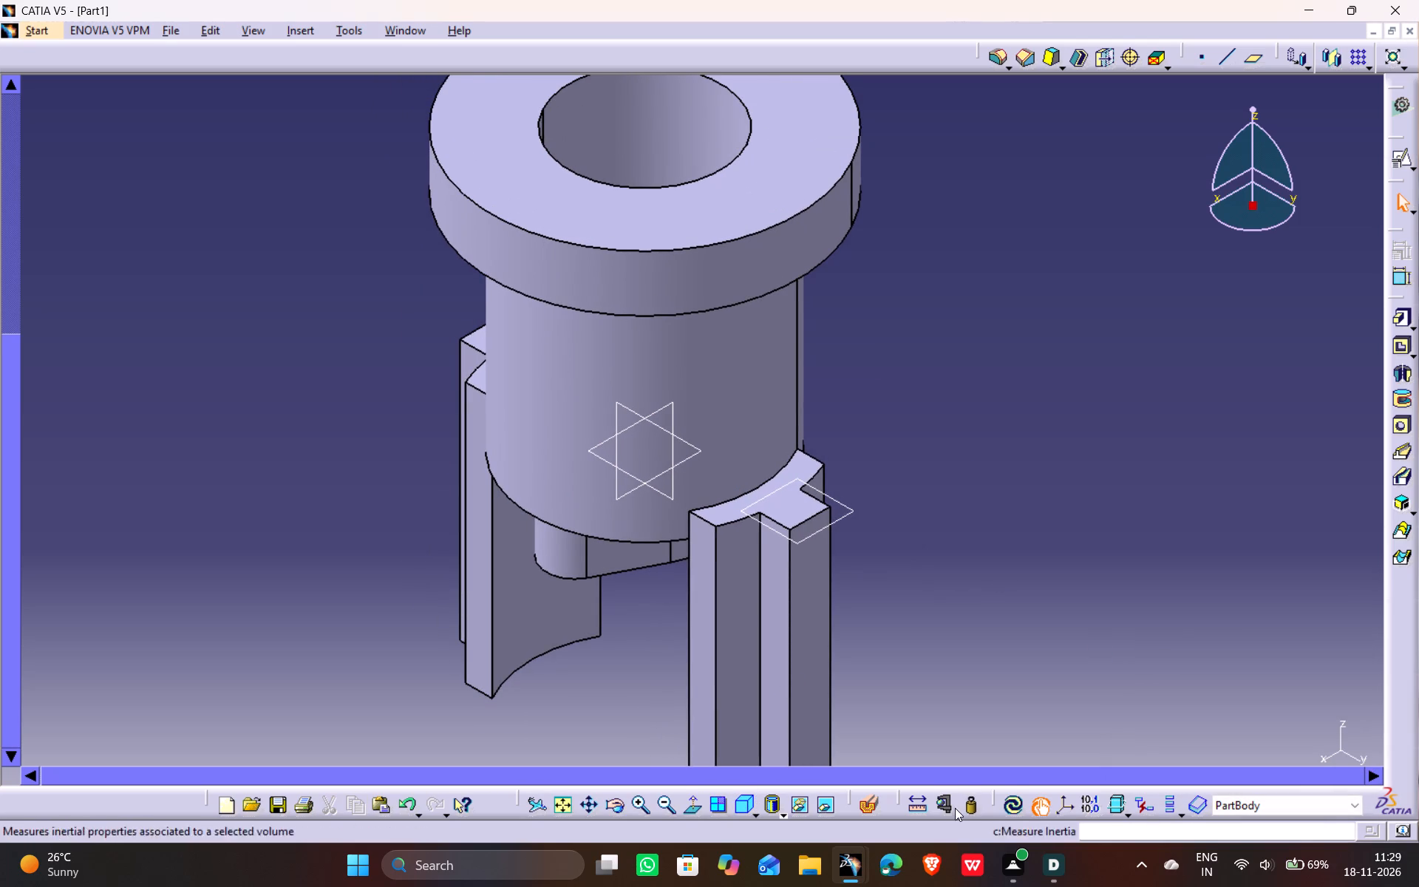
left_click(1017, 810)
left_click(564, 809)
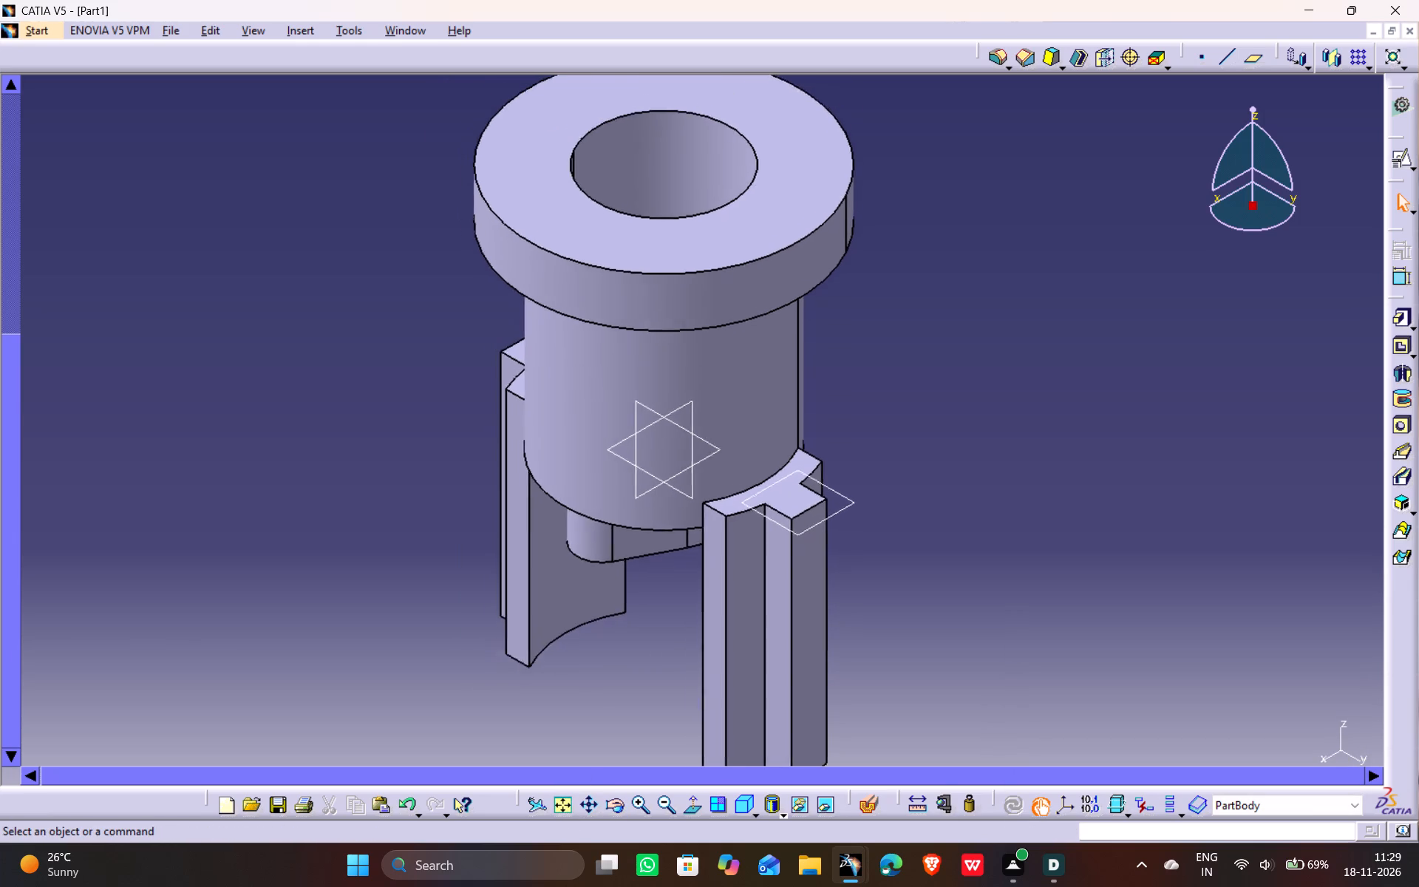
left_click(903, 475)
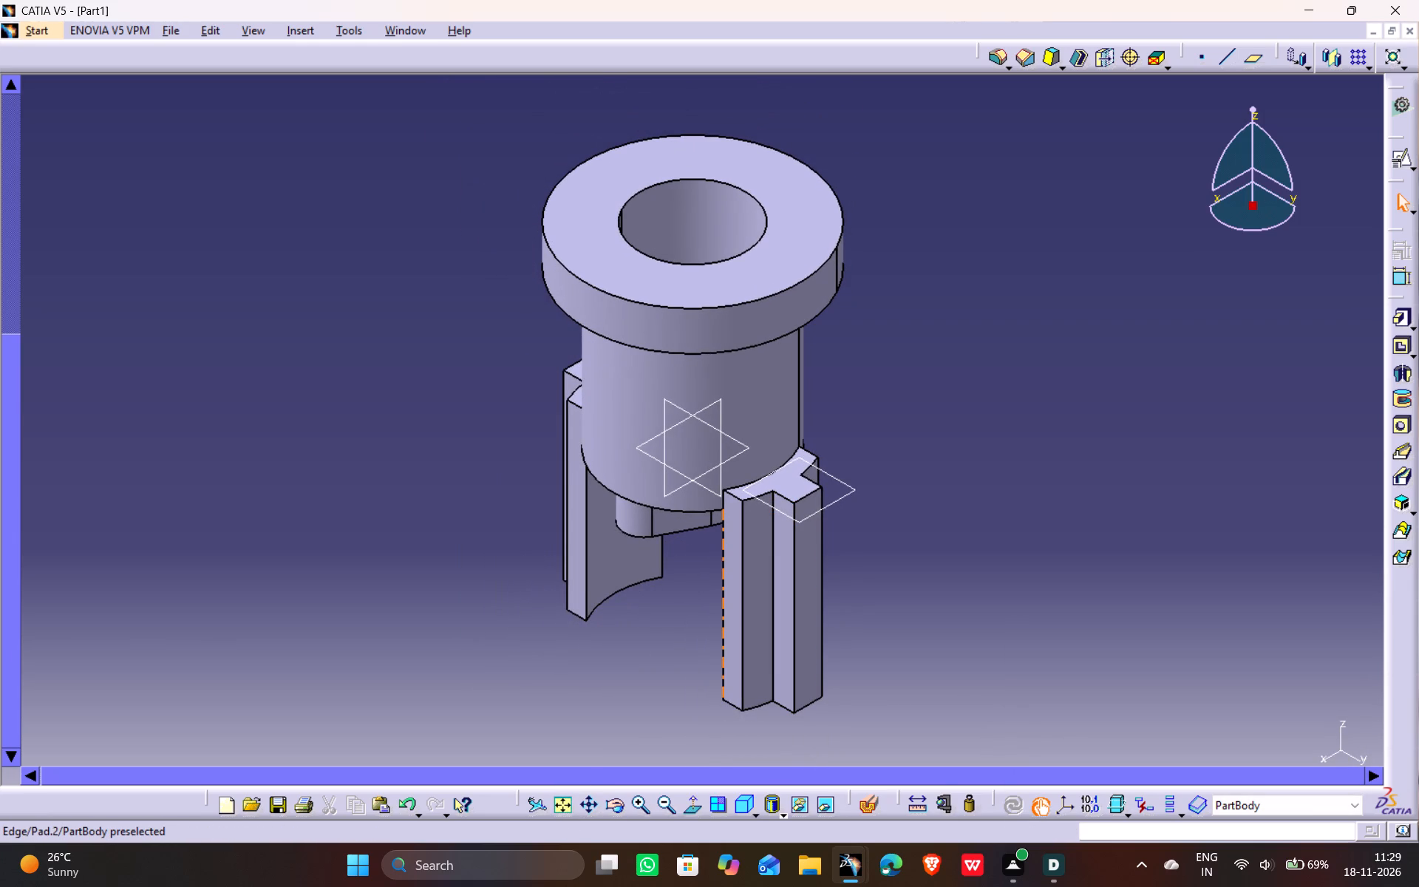
Create a positioned sketch on the bottom face of the original leg pad, with H and V reversed and swapped.
middle_click_drag(661, 651, 661, 650)
scroll(661, 650, "down", 1)
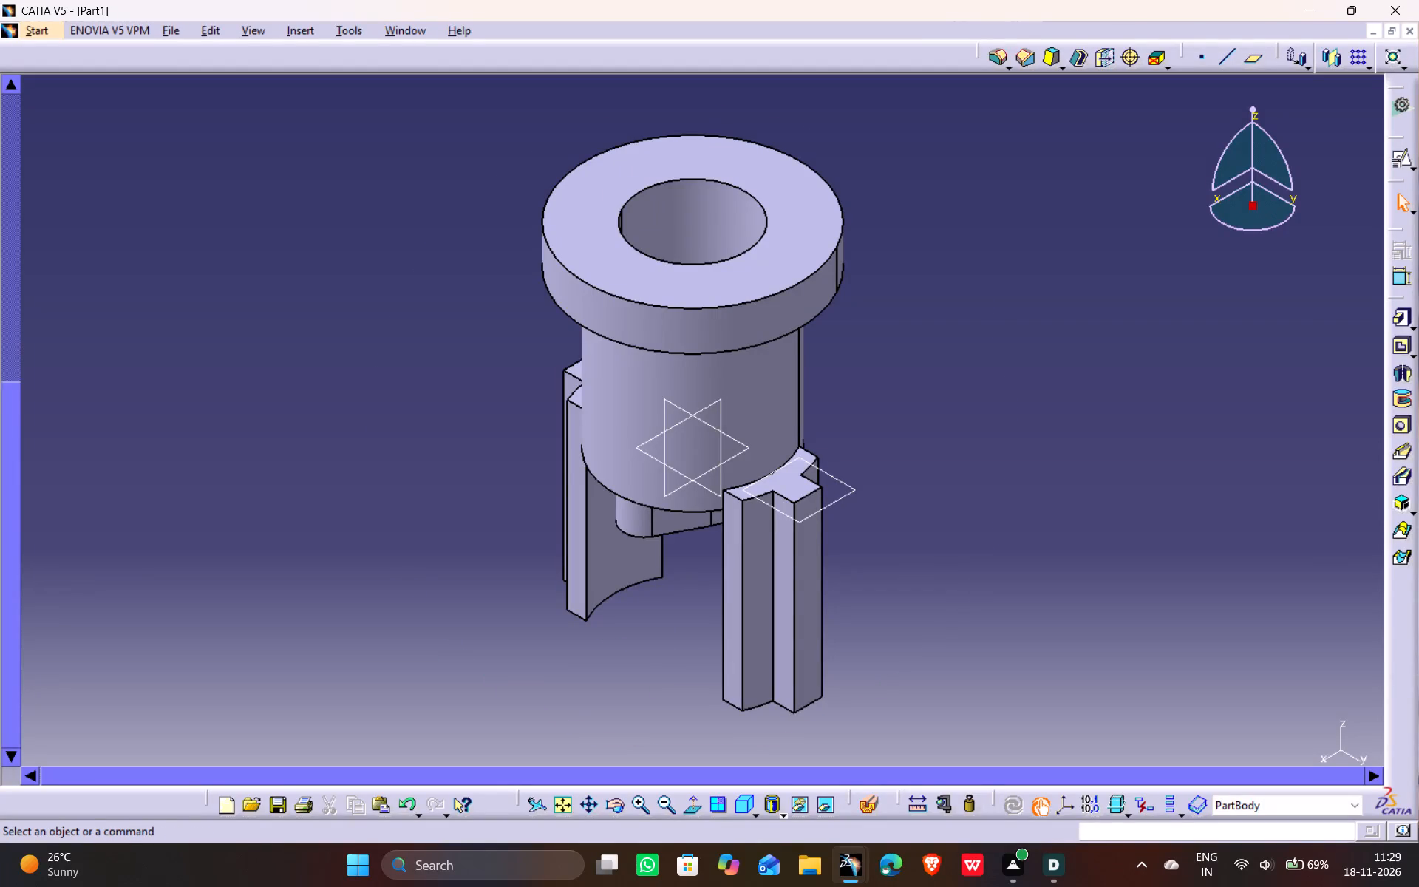
left_click_drag(661, 650, 730, 367)
scroll(661, 650, "down", 2)
middle_click_drag(661, 650, 731, 366)
scroll(731, 366, "down", 1)
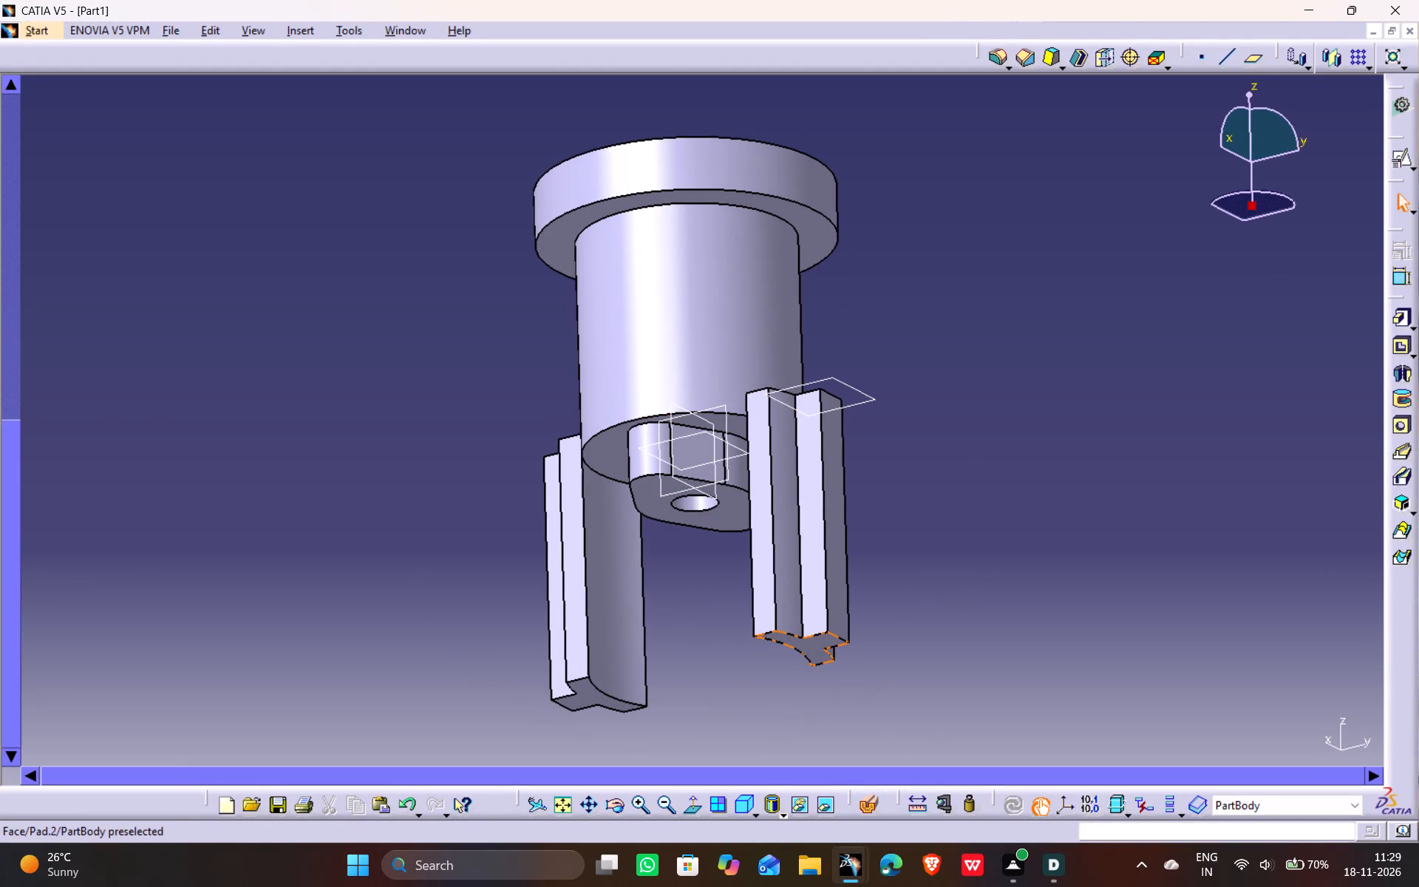
left_click(804, 645)
middle_click_drag(655, 353, 686, 623)
scroll(655, 353, "down", 3)
left_click_drag(655, 353, 686, 622)
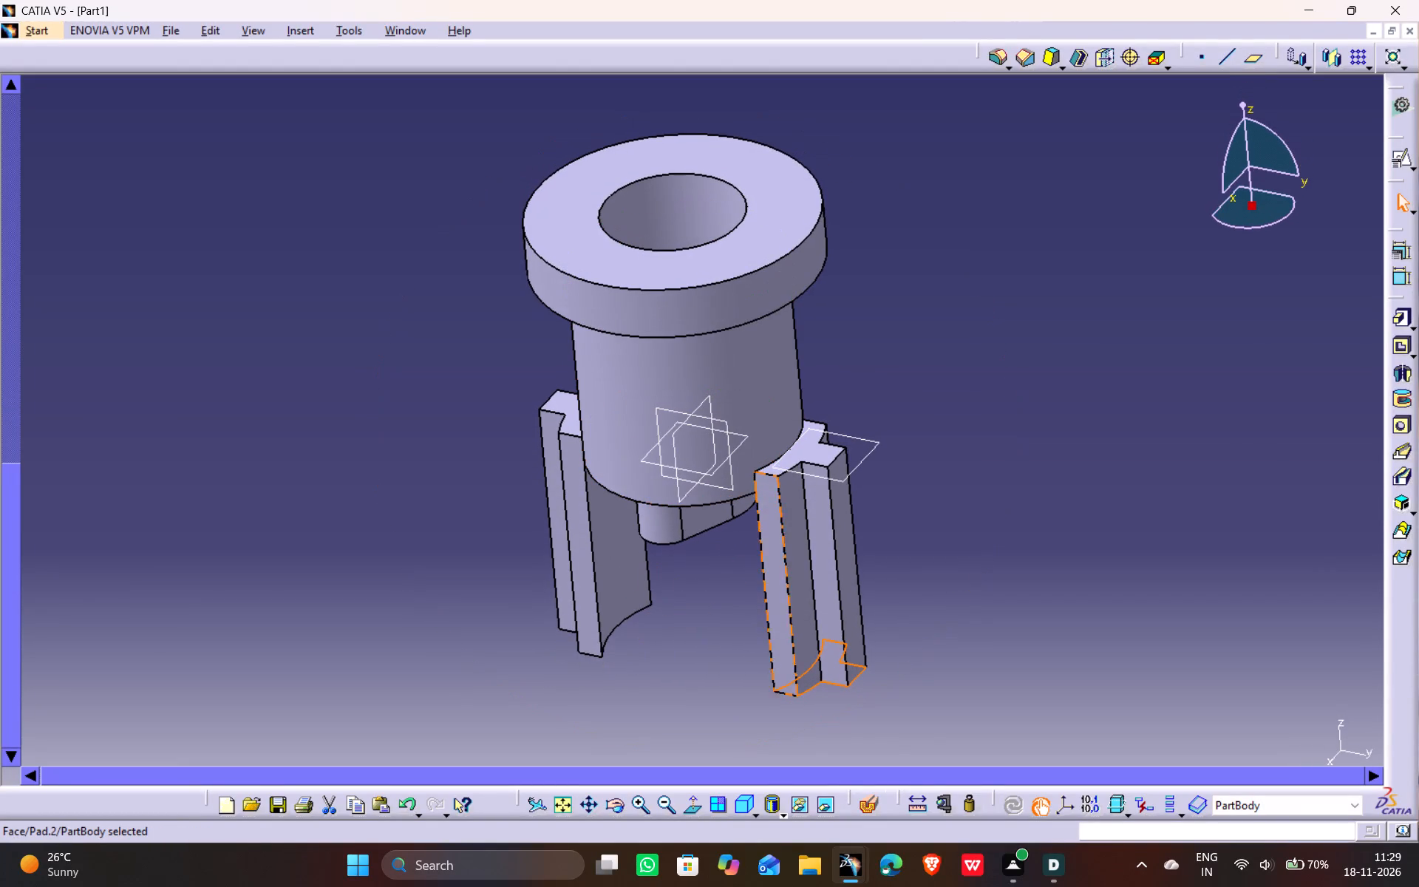
left_click(1403, 158)
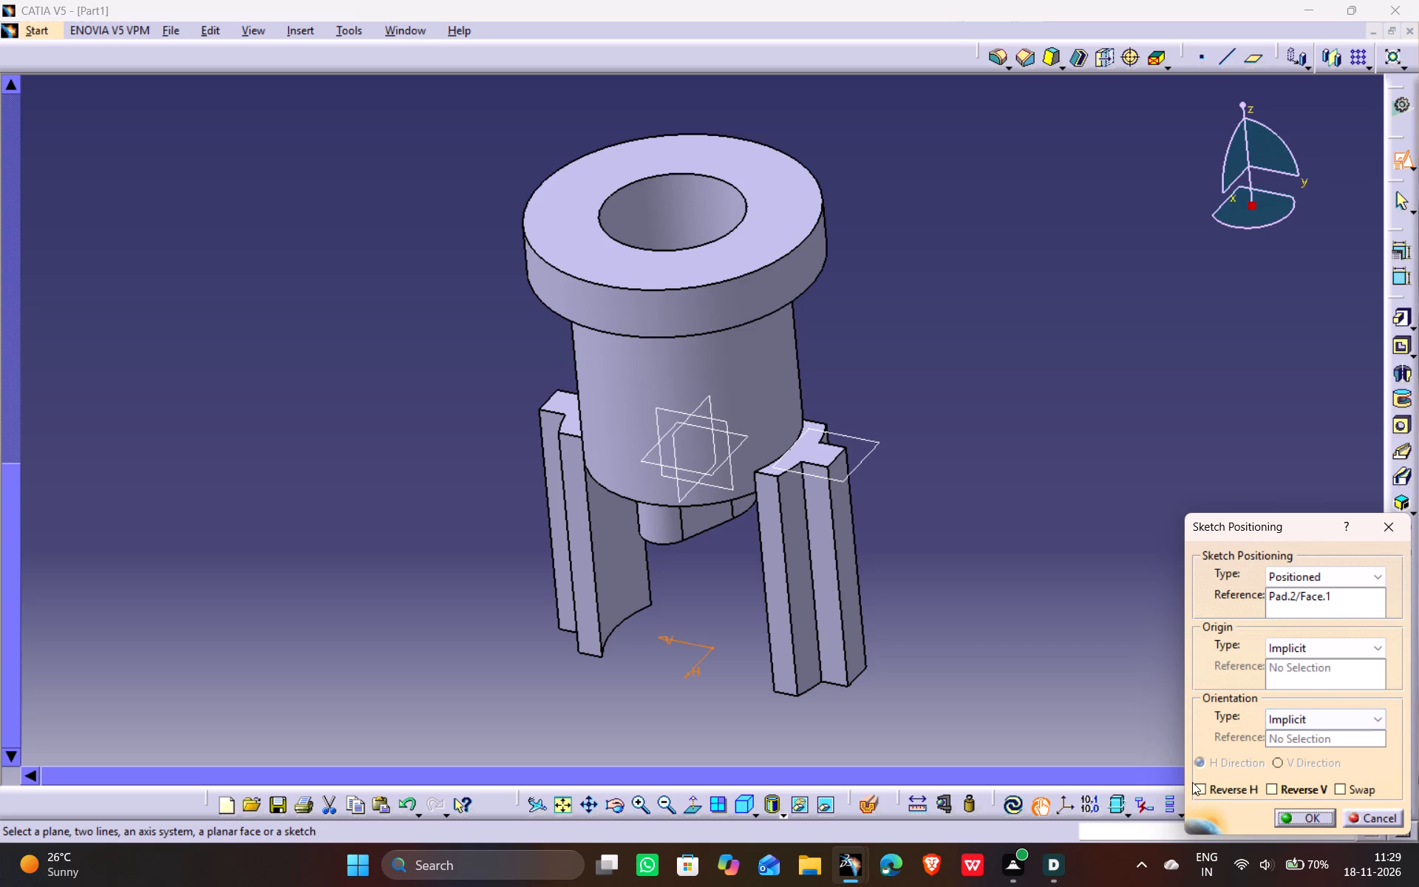
left_click(1224, 789)
left_click(1312, 786)
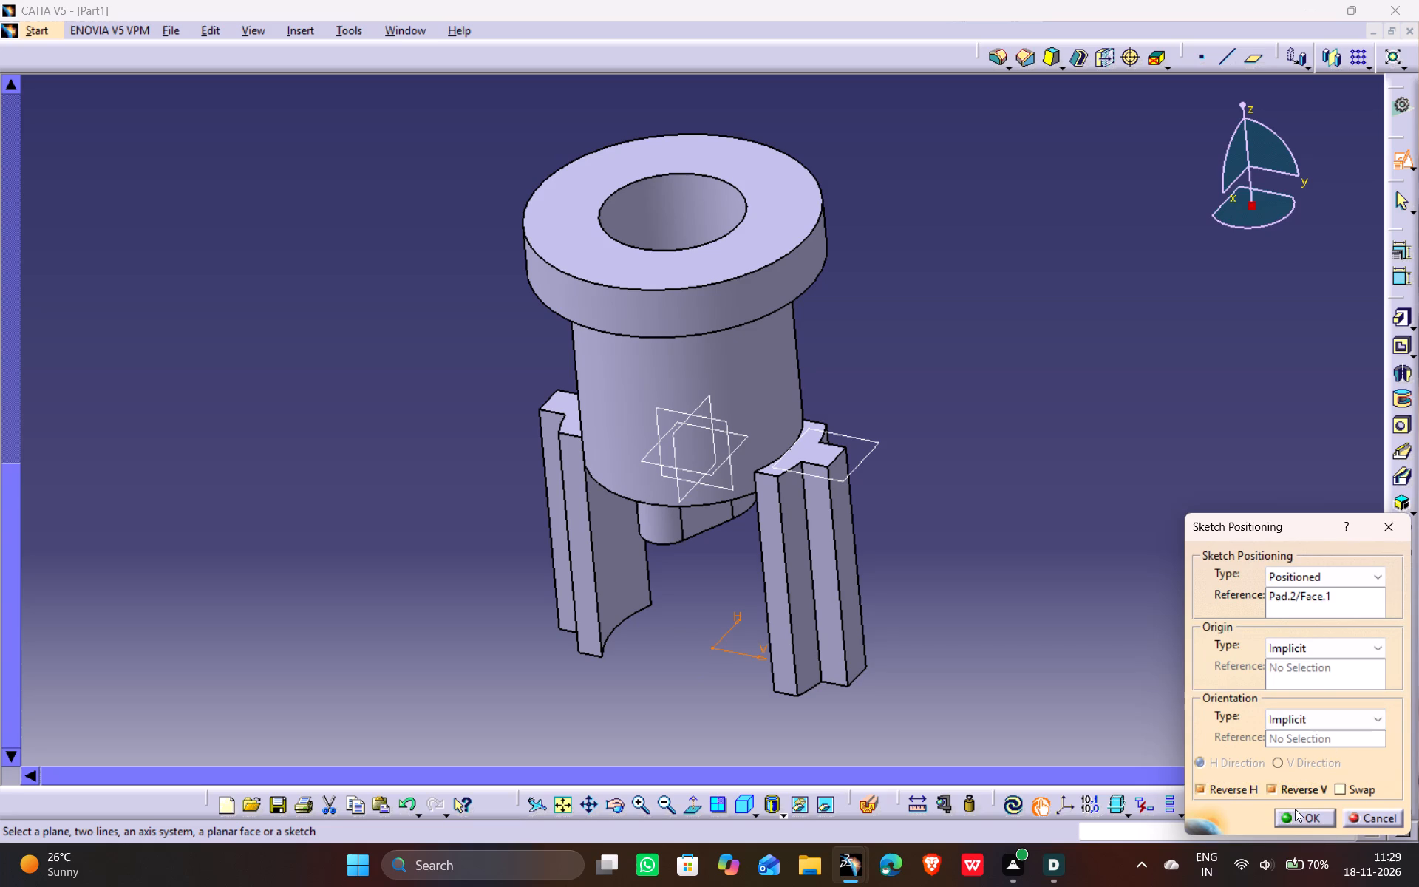
left_click(1352, 789)
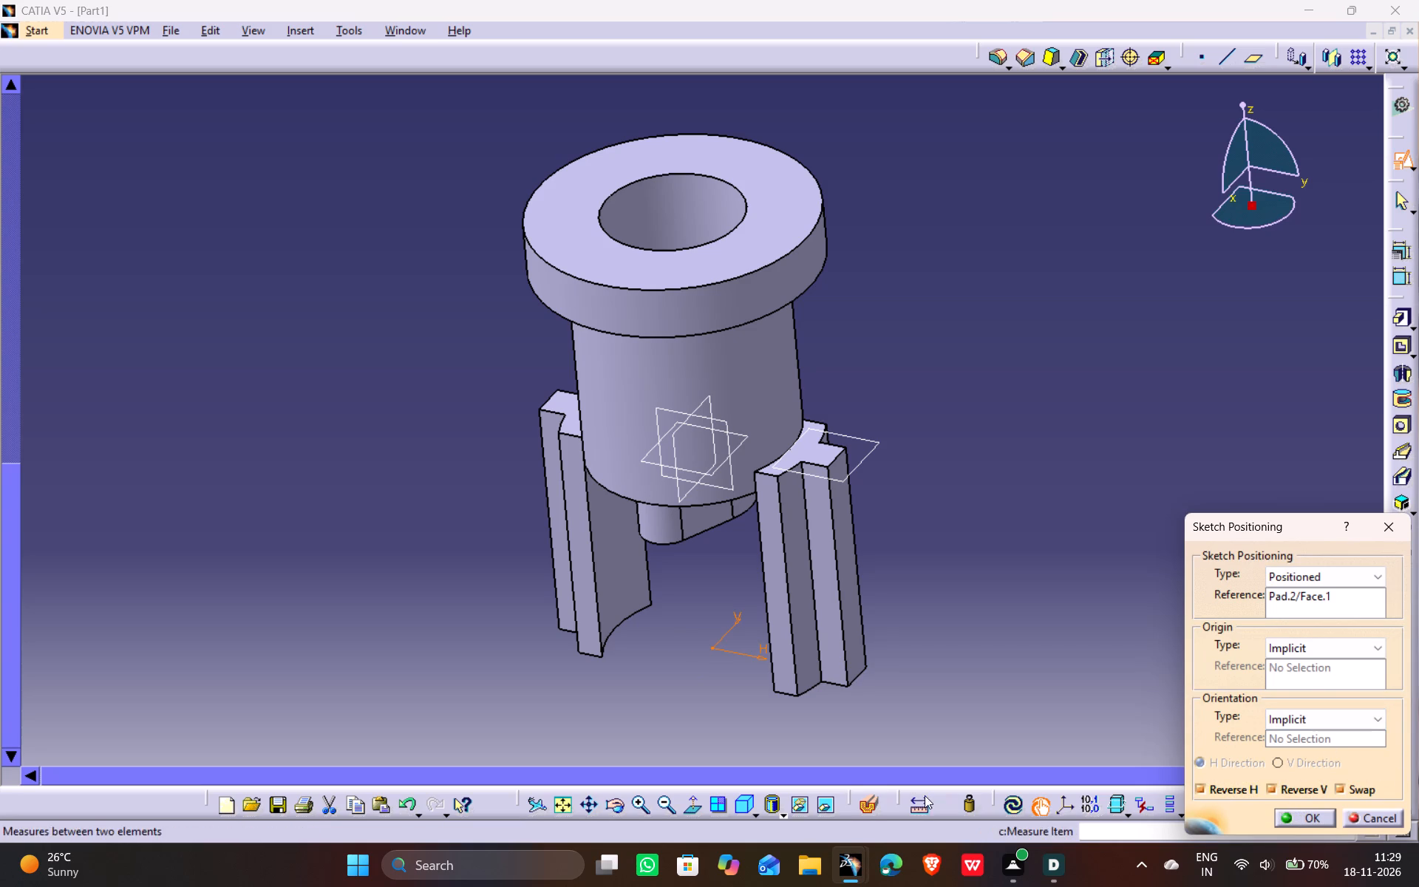
left_click(741, 803)
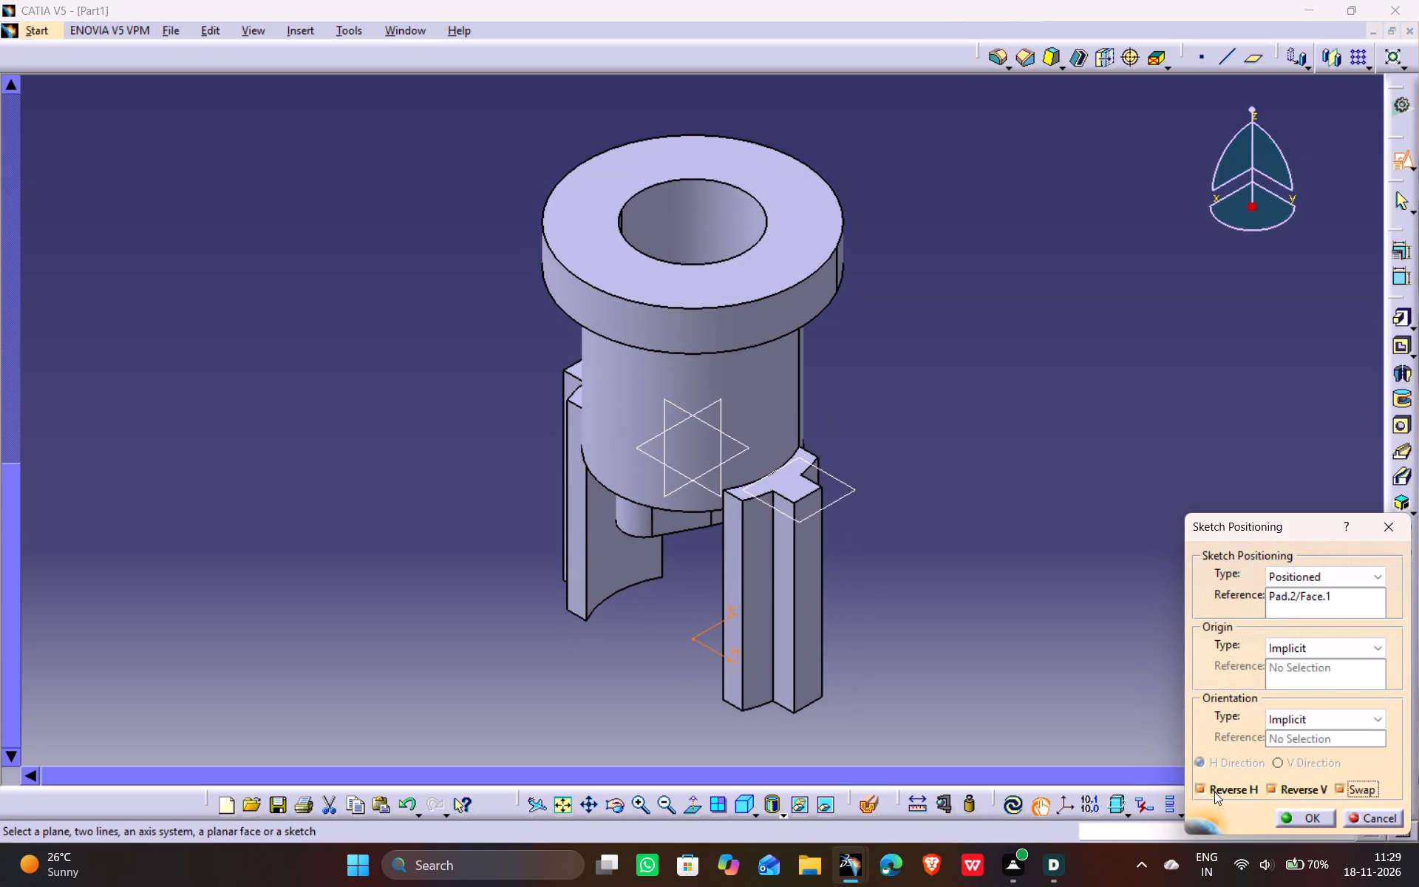
left_click(1293, 818)
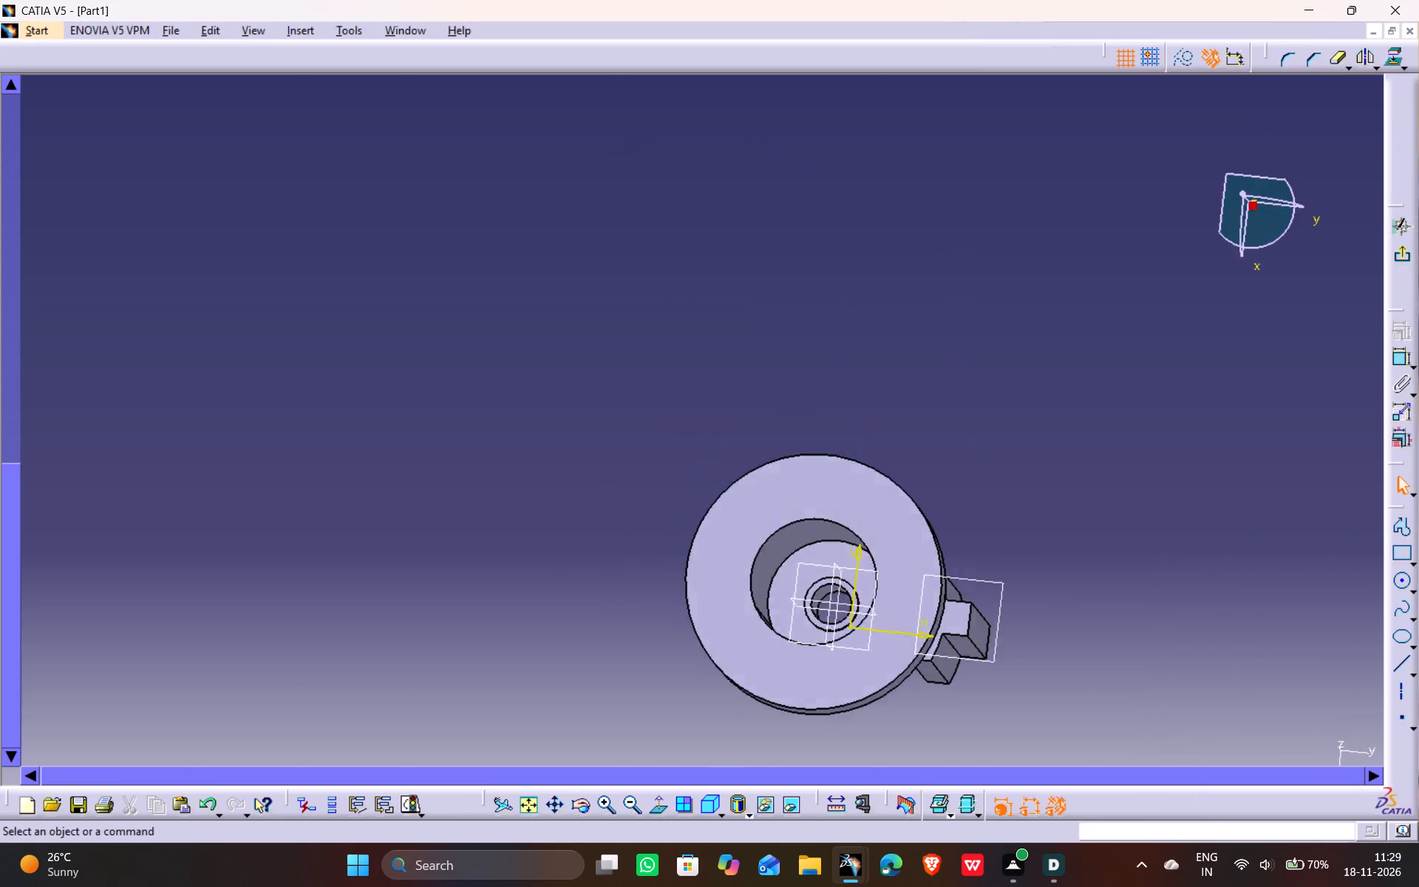
Sketch a circle about 229 mm in diameter centred on the sketch origin, surrounding the flange and both legs.
middle_click_drag(1038, 527, 880, 450)
middle_click_drag(824, 616, 821, 598, "ctrl")
middle_click_drag(825, 616, 783, 489)
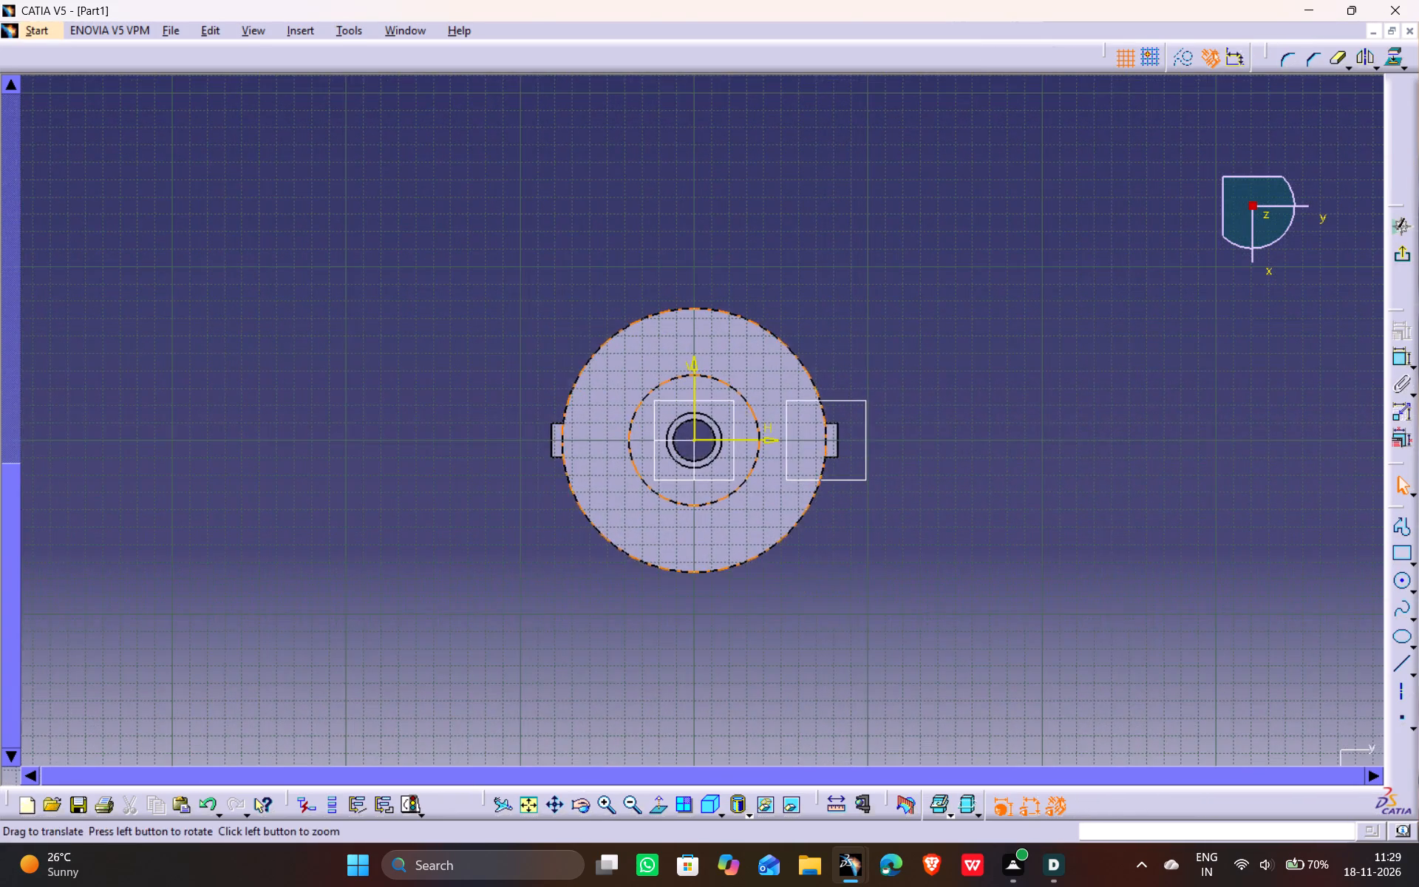
middle_click_drag(816, 652, 810, 619, "ctrl")
middle_click_drag(812, 573, 800, 635)
left_click(1401, 582)
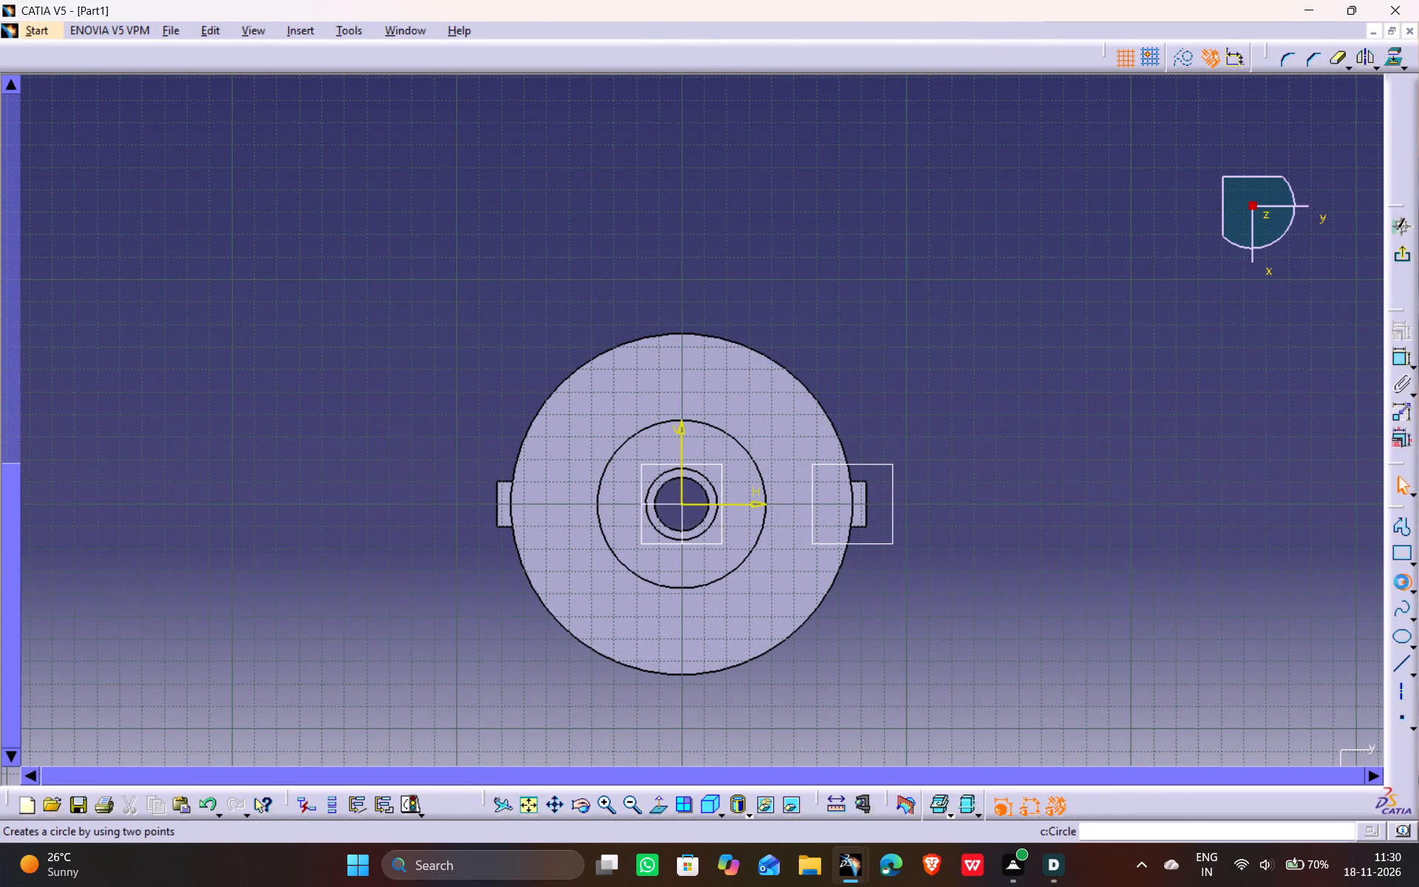
left_click(683, 504)
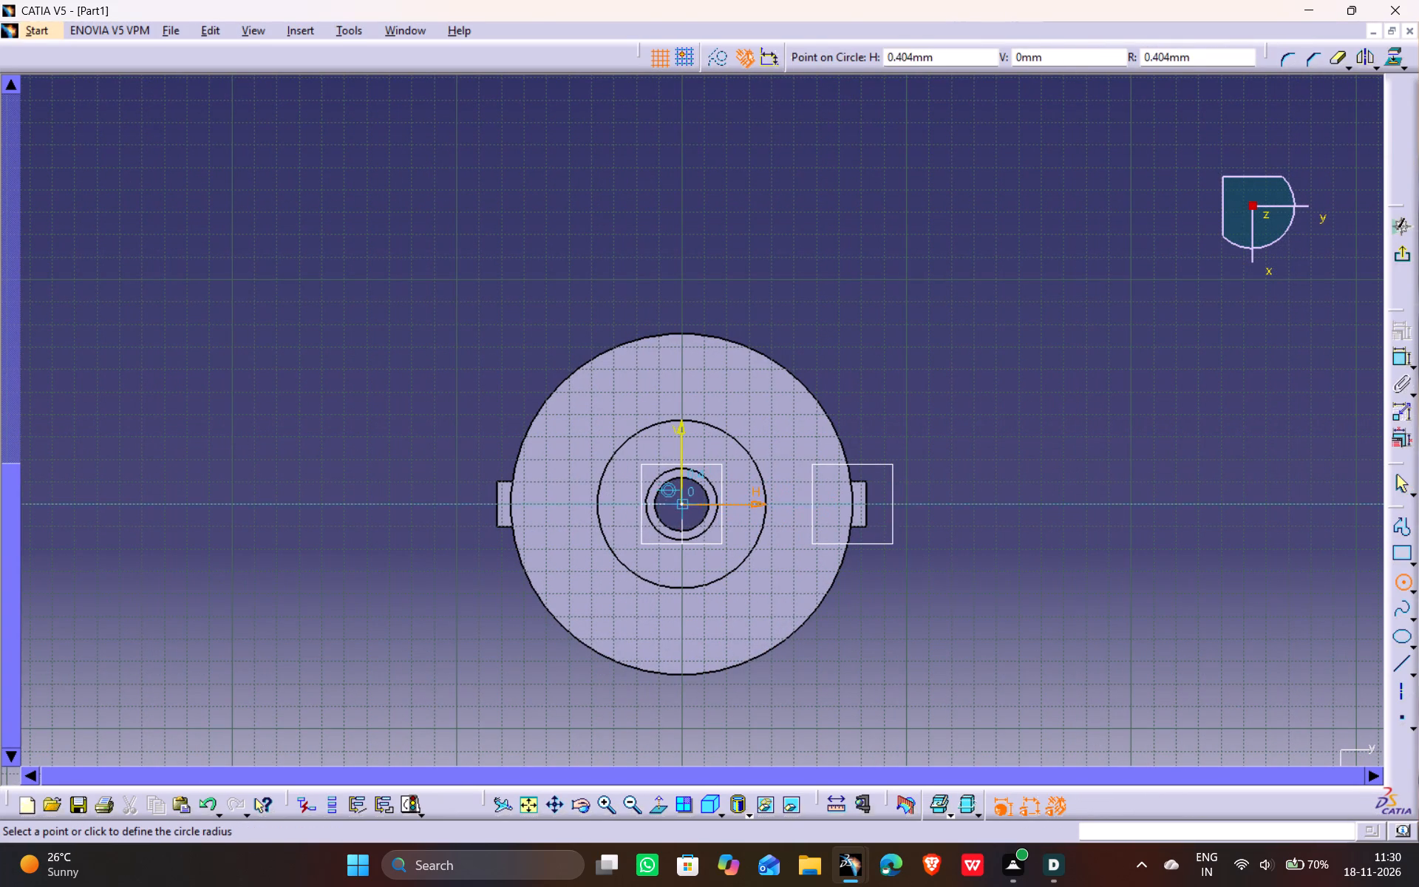
left_click(920, 403)
Constrain the circle's diameter to 228 mm and exit the sketch.
middle_click_drag(1035, 514, 1030, 454)
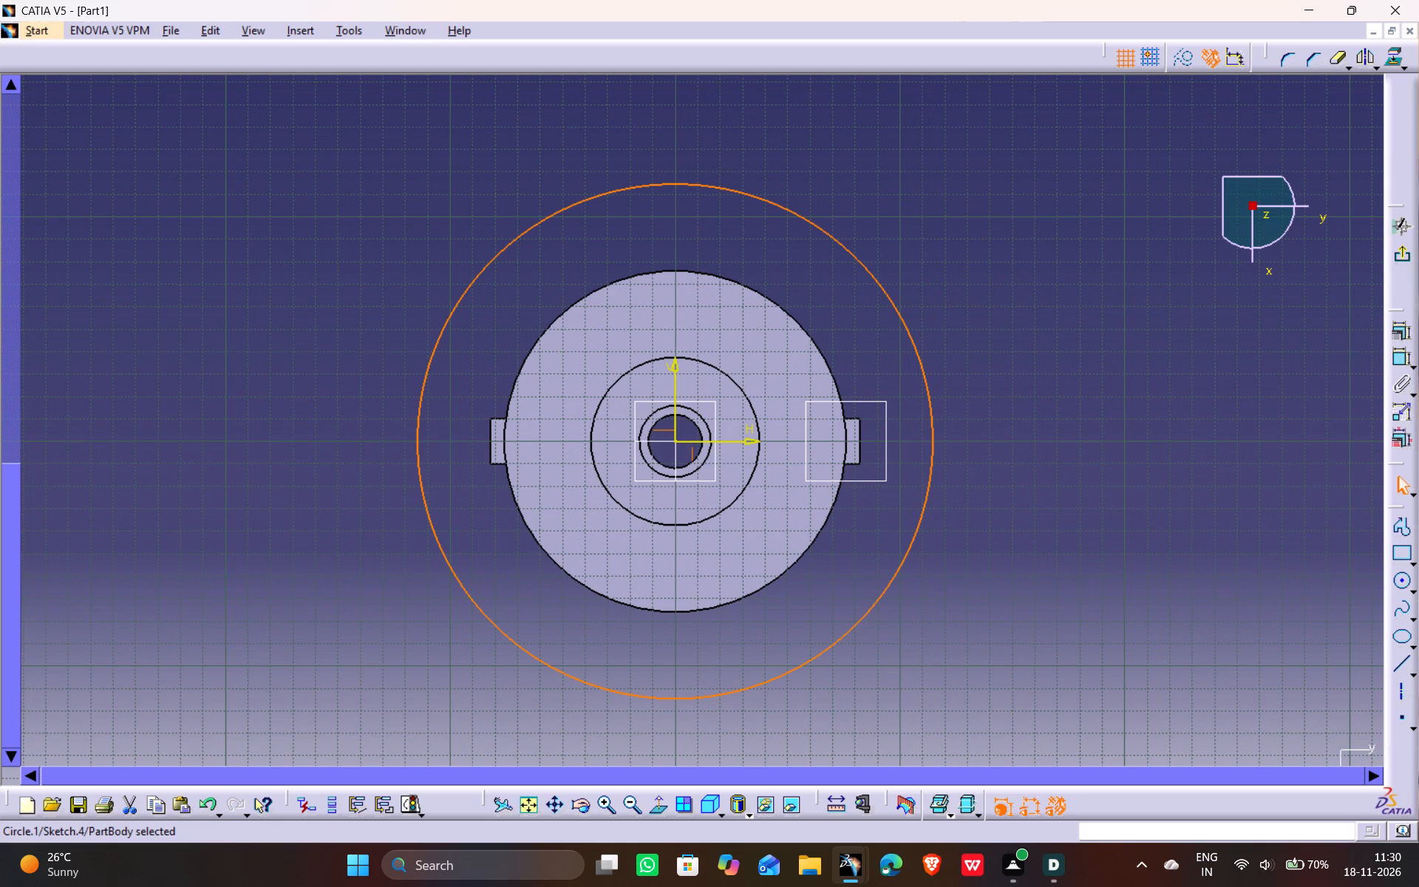
left_click(1396, 358)
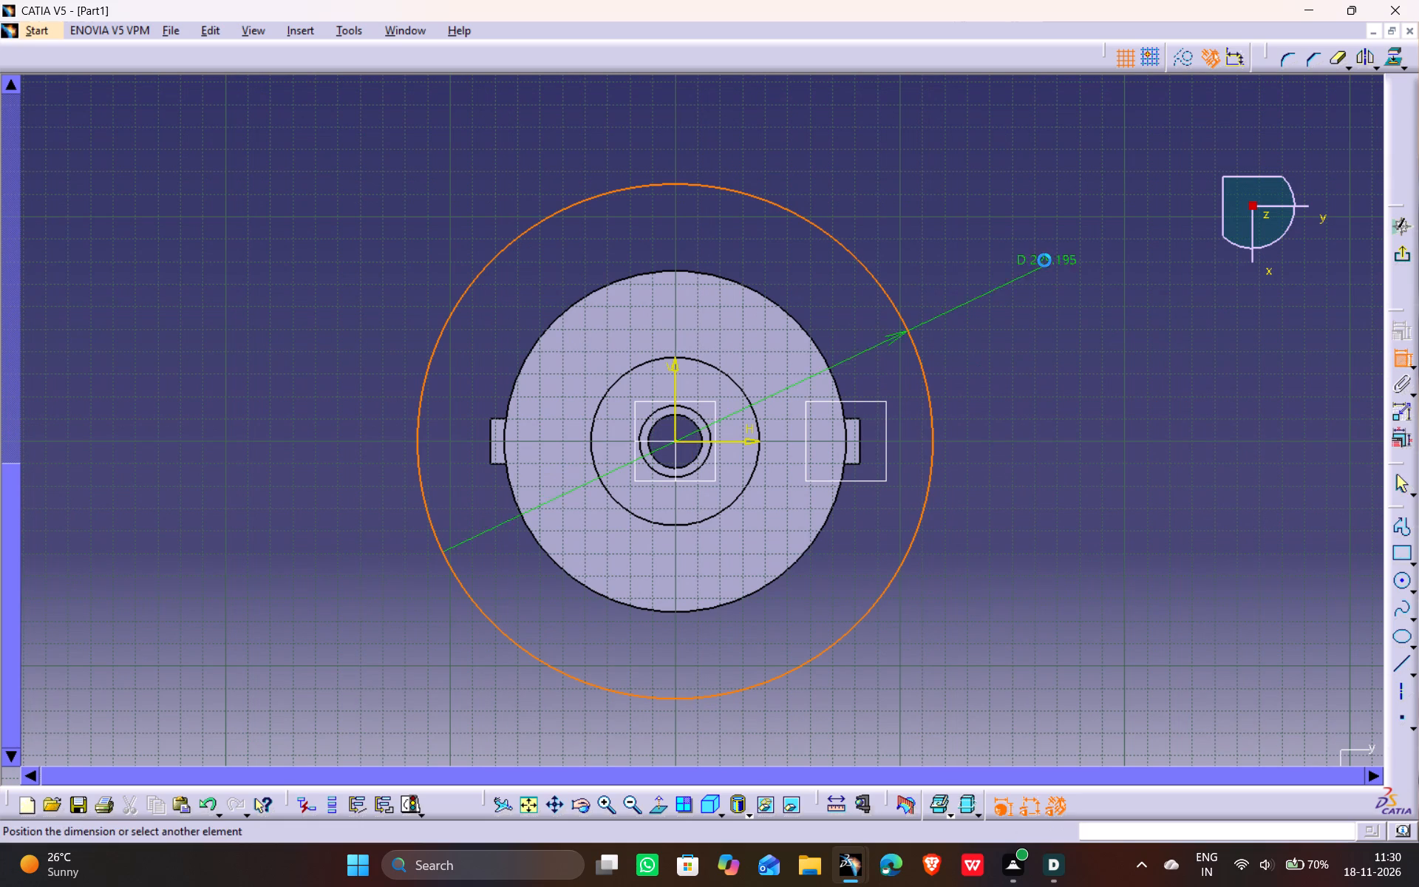
left_click(1002, 226)
double_click(1011, 224)
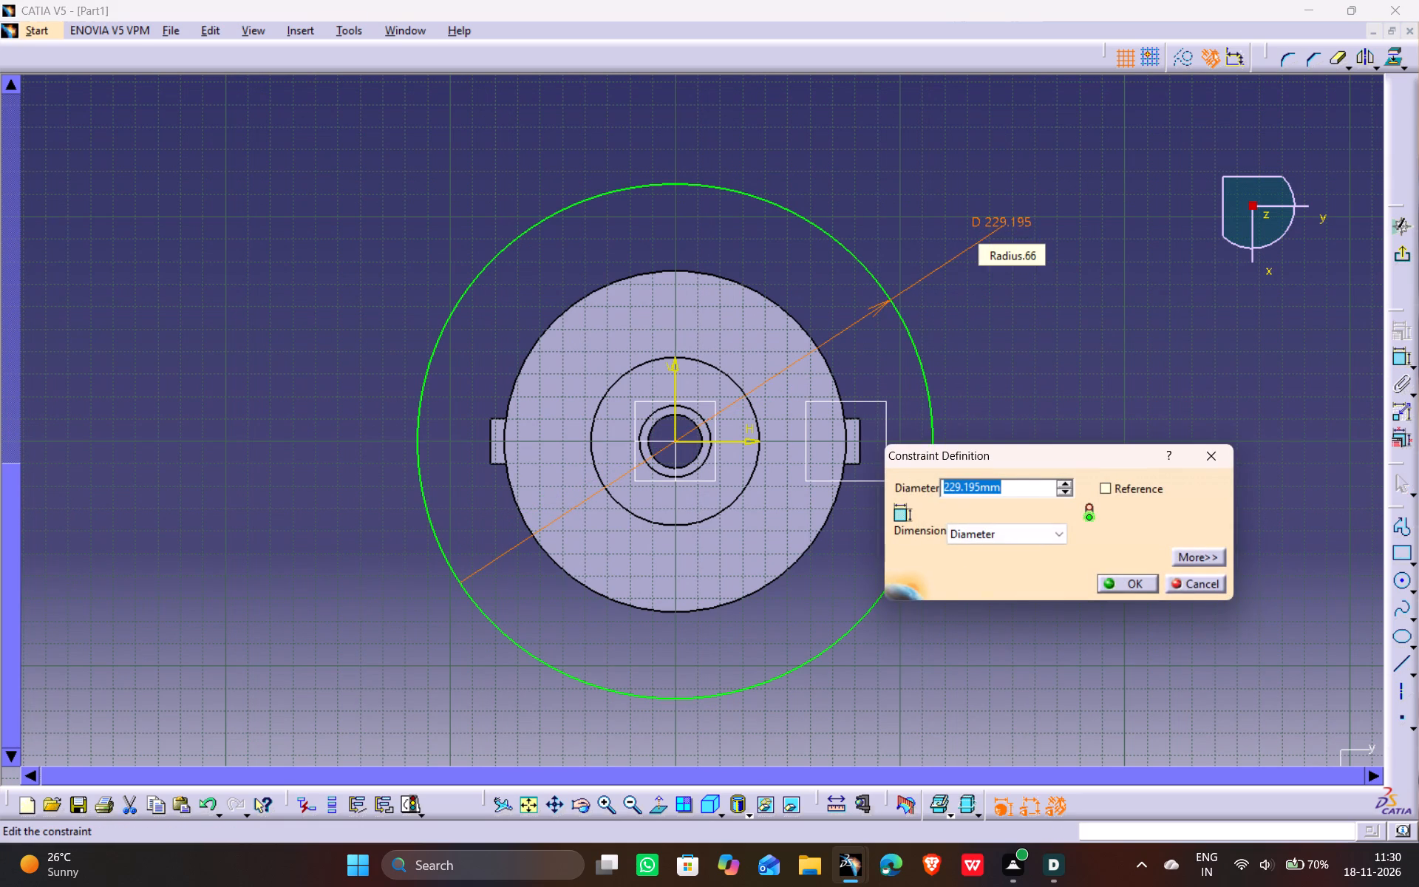
type("228")
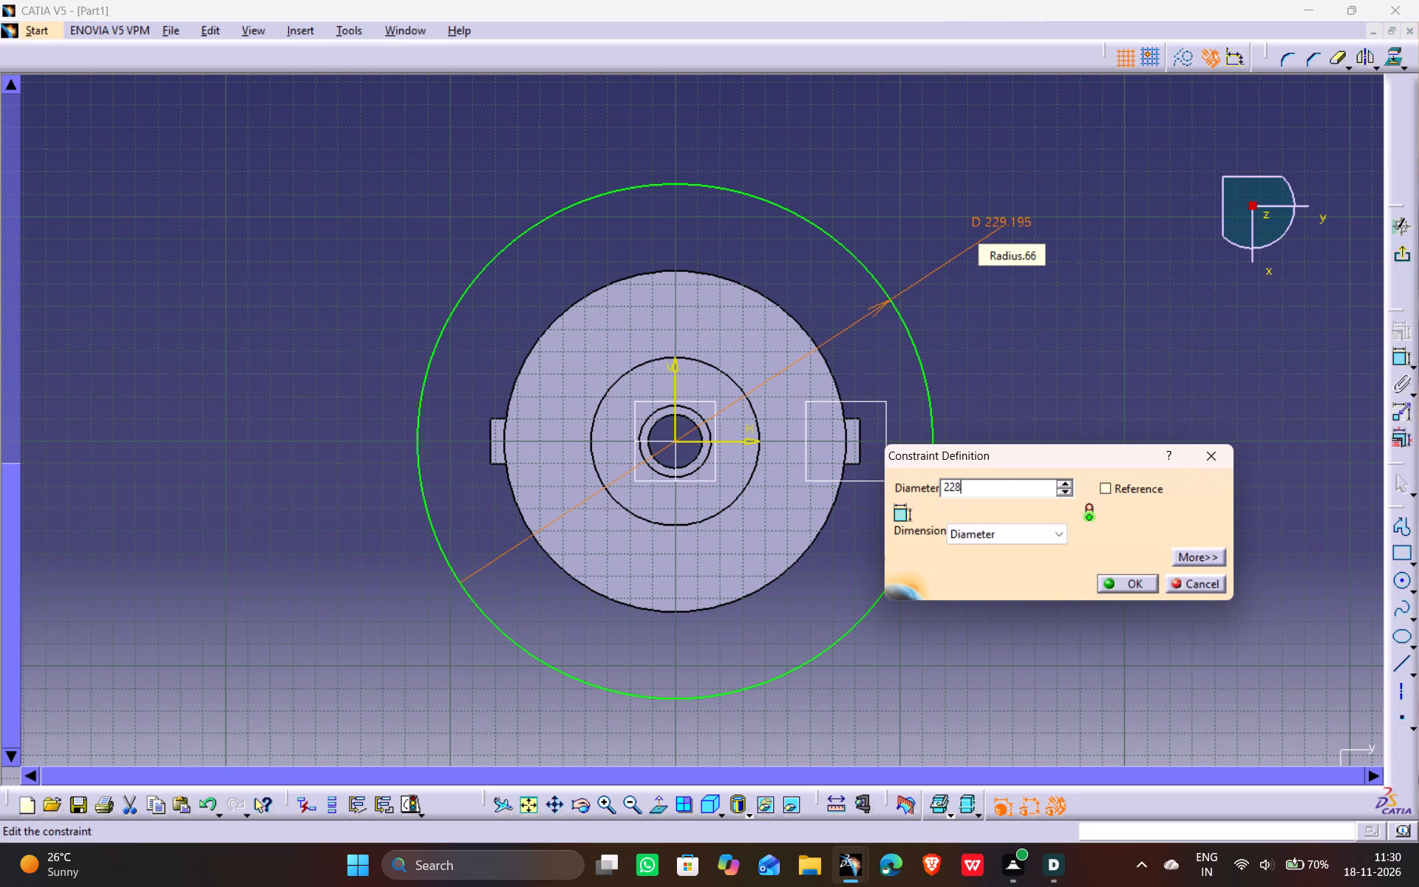
key("Return")
left_click(1064, 488)
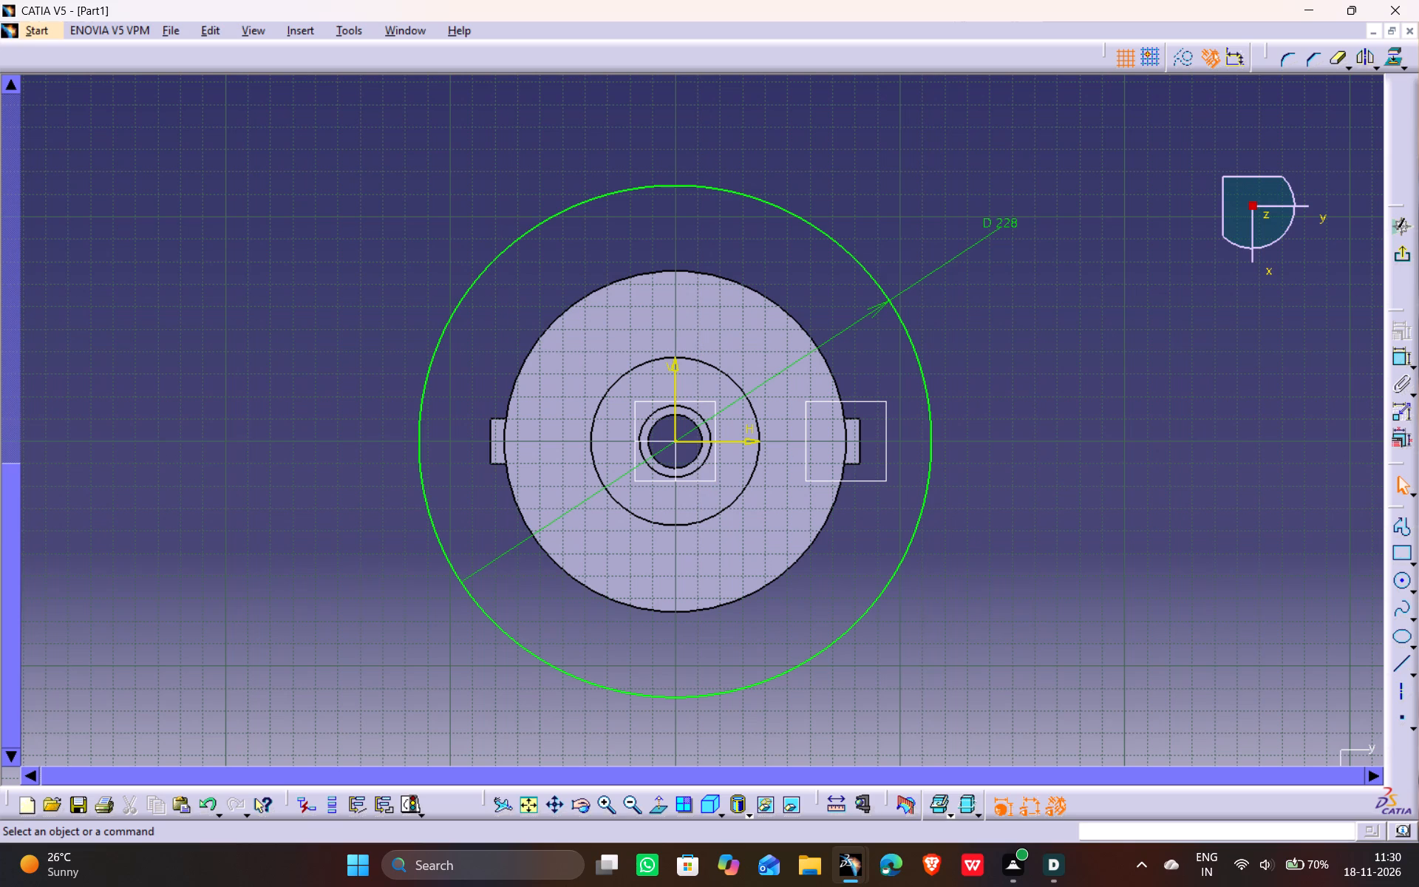
left_click(1076, 499)
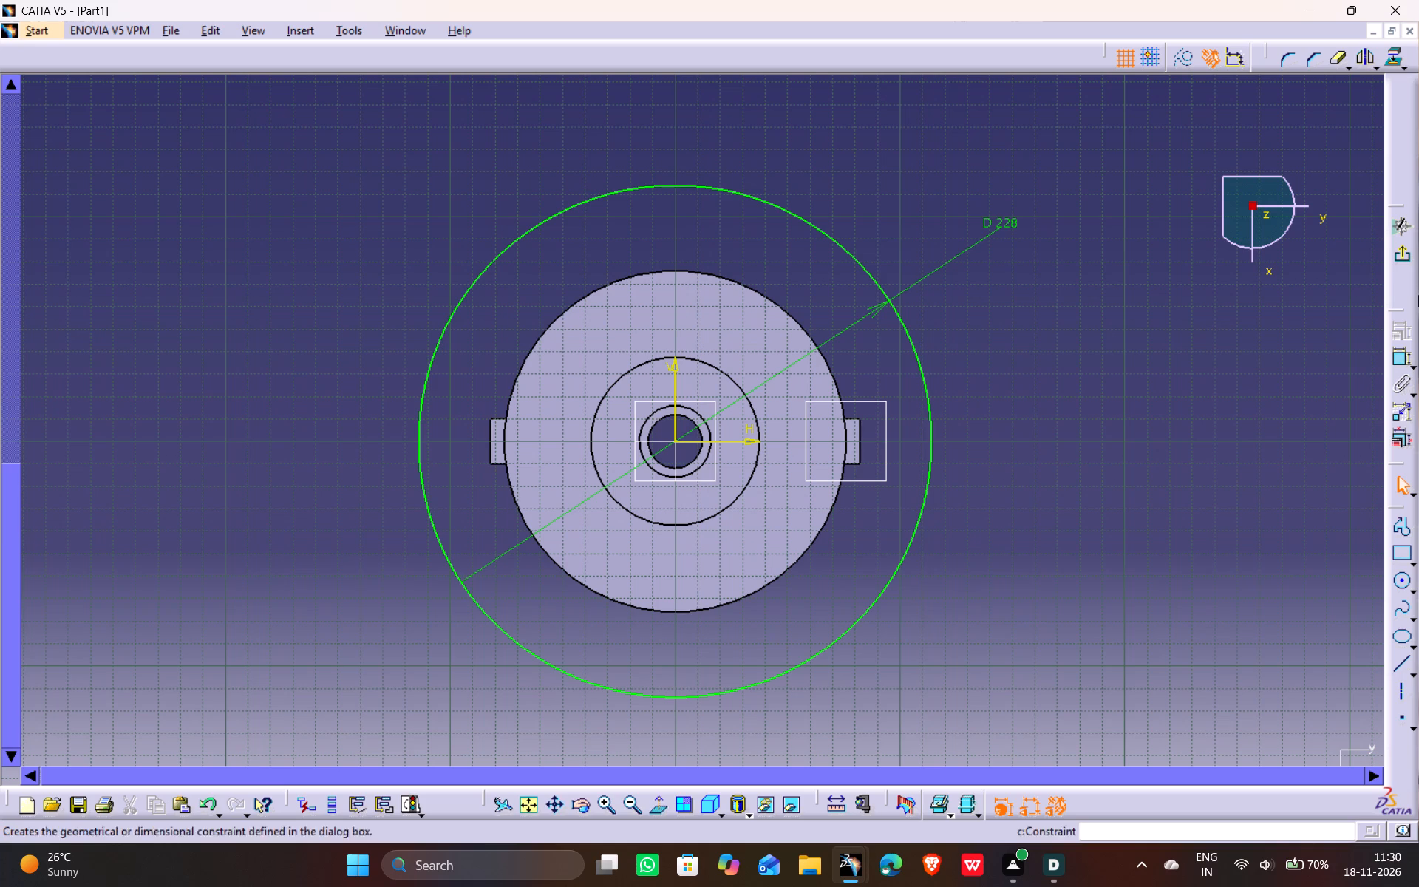
left_click(1402, 257)
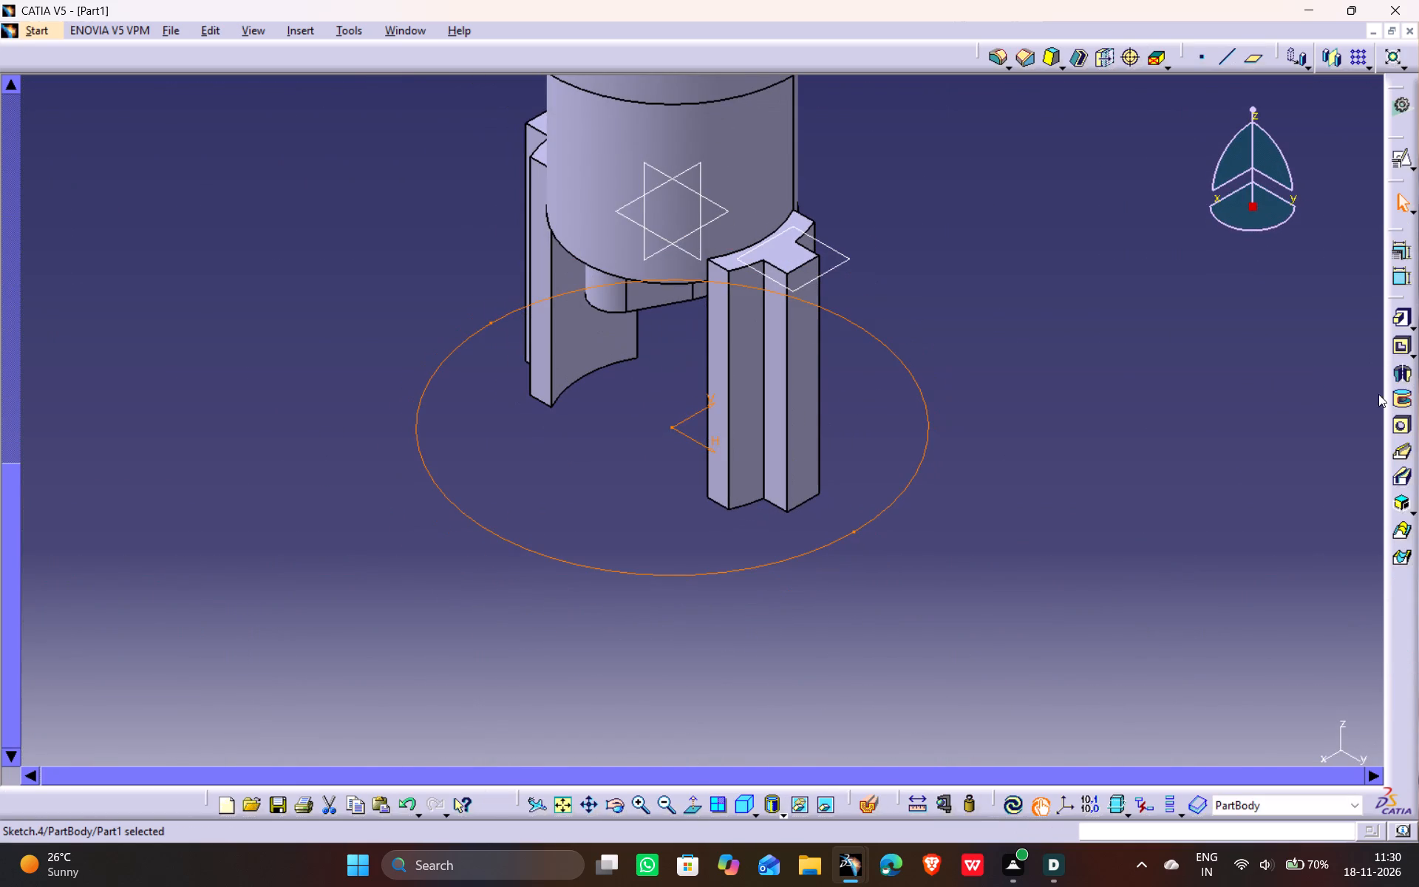
Pad the circle sketch 12 mm downward, away from the legs, to form the base disc.
left_click(1395, 320)
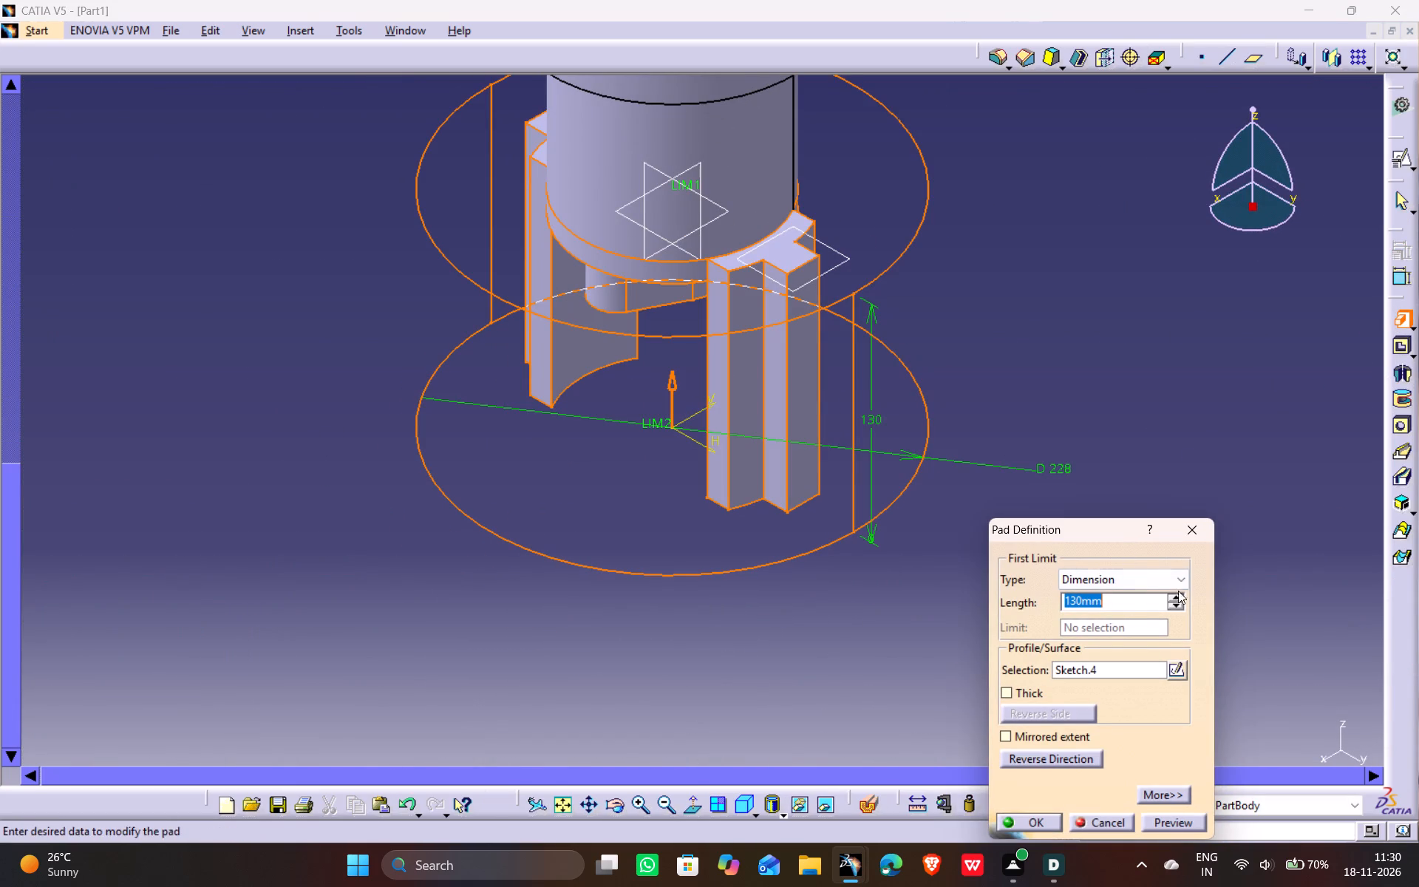
key("1")
key("2")
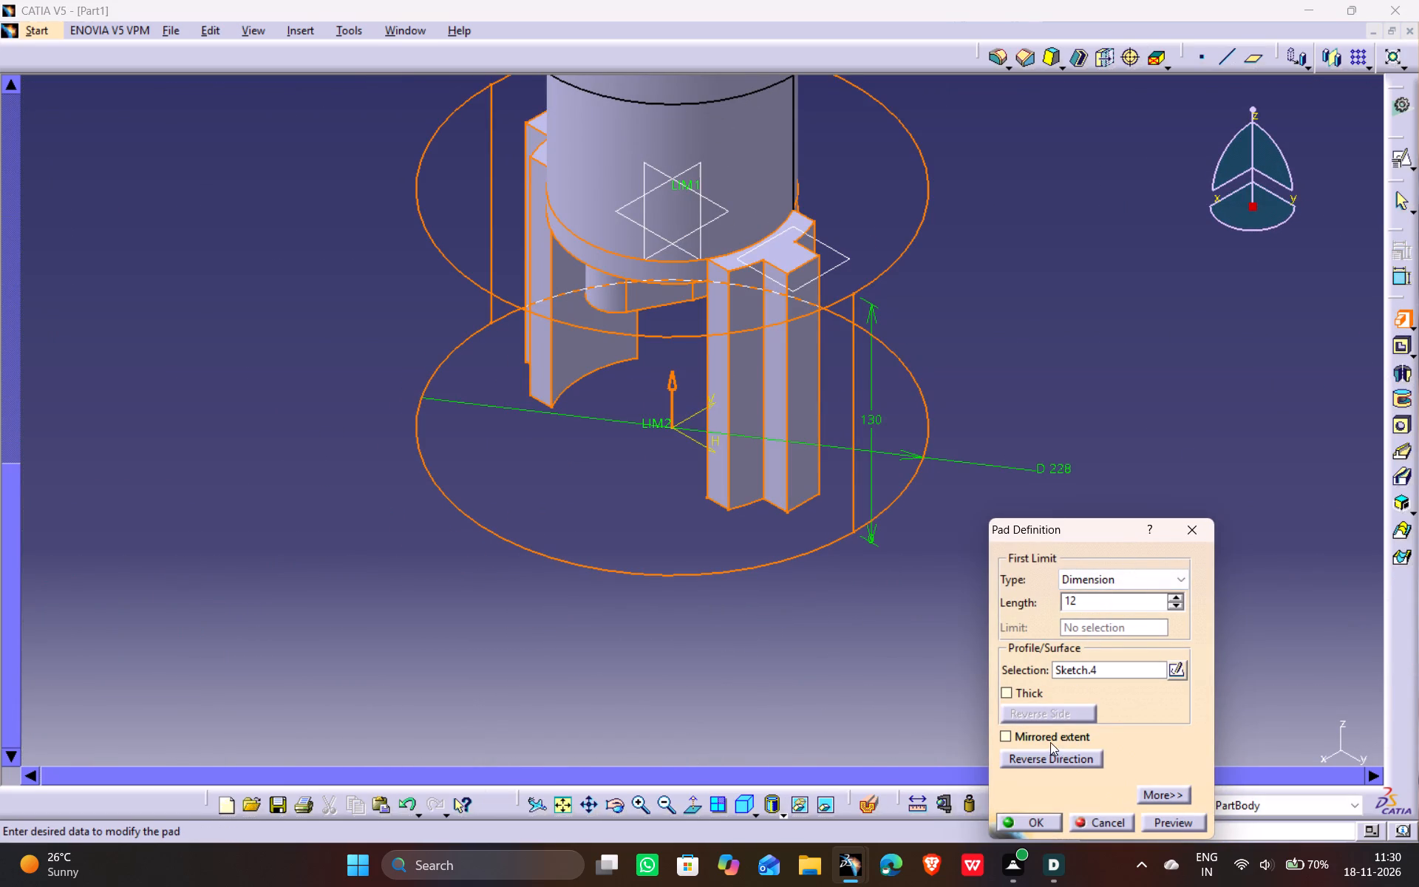
left_click(1049, 753)
left_click(1154, 817)
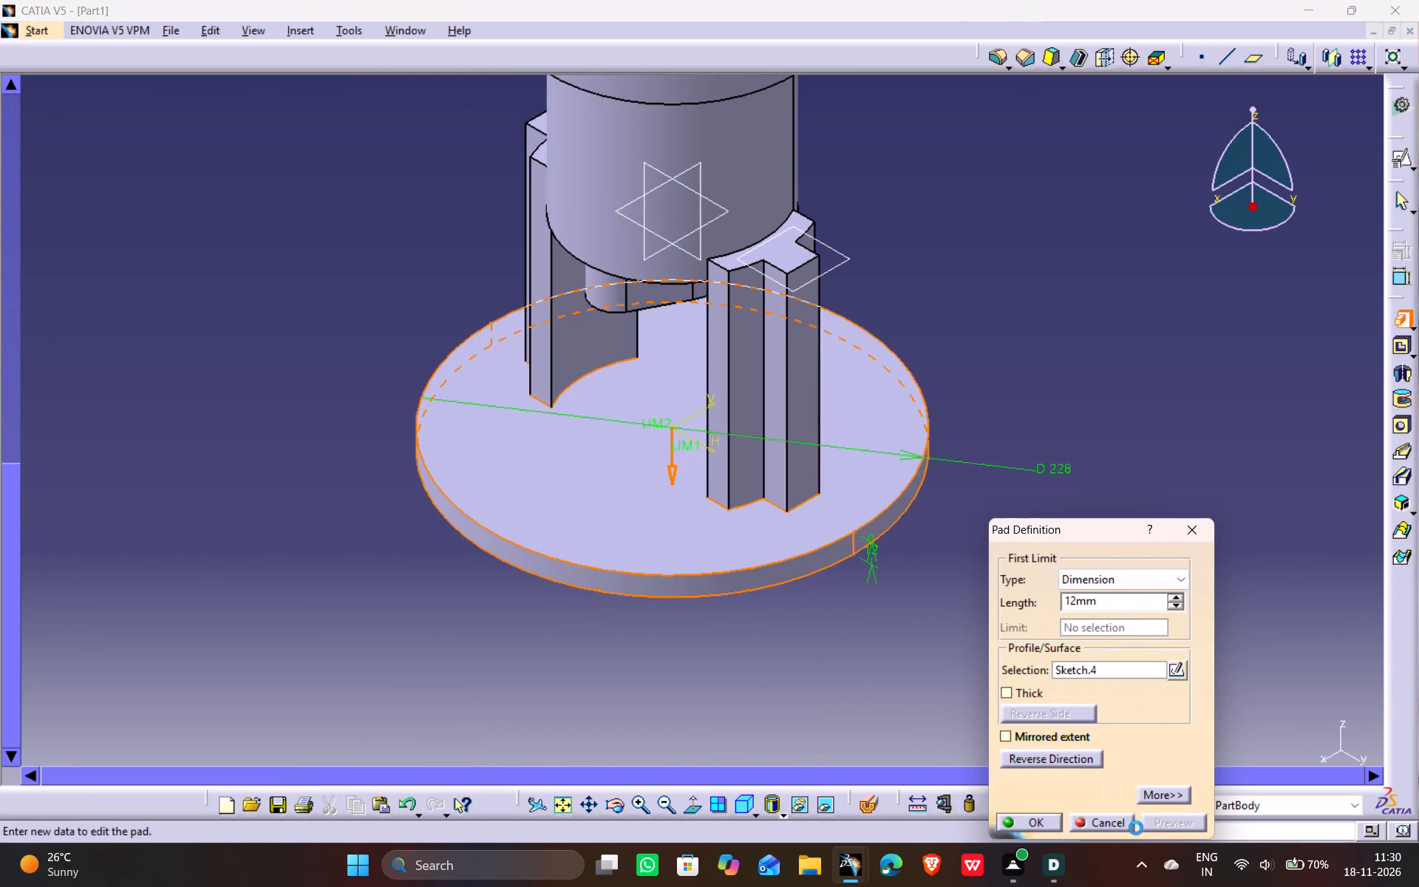
left_click(1044, 821)
left_click(993, 683)
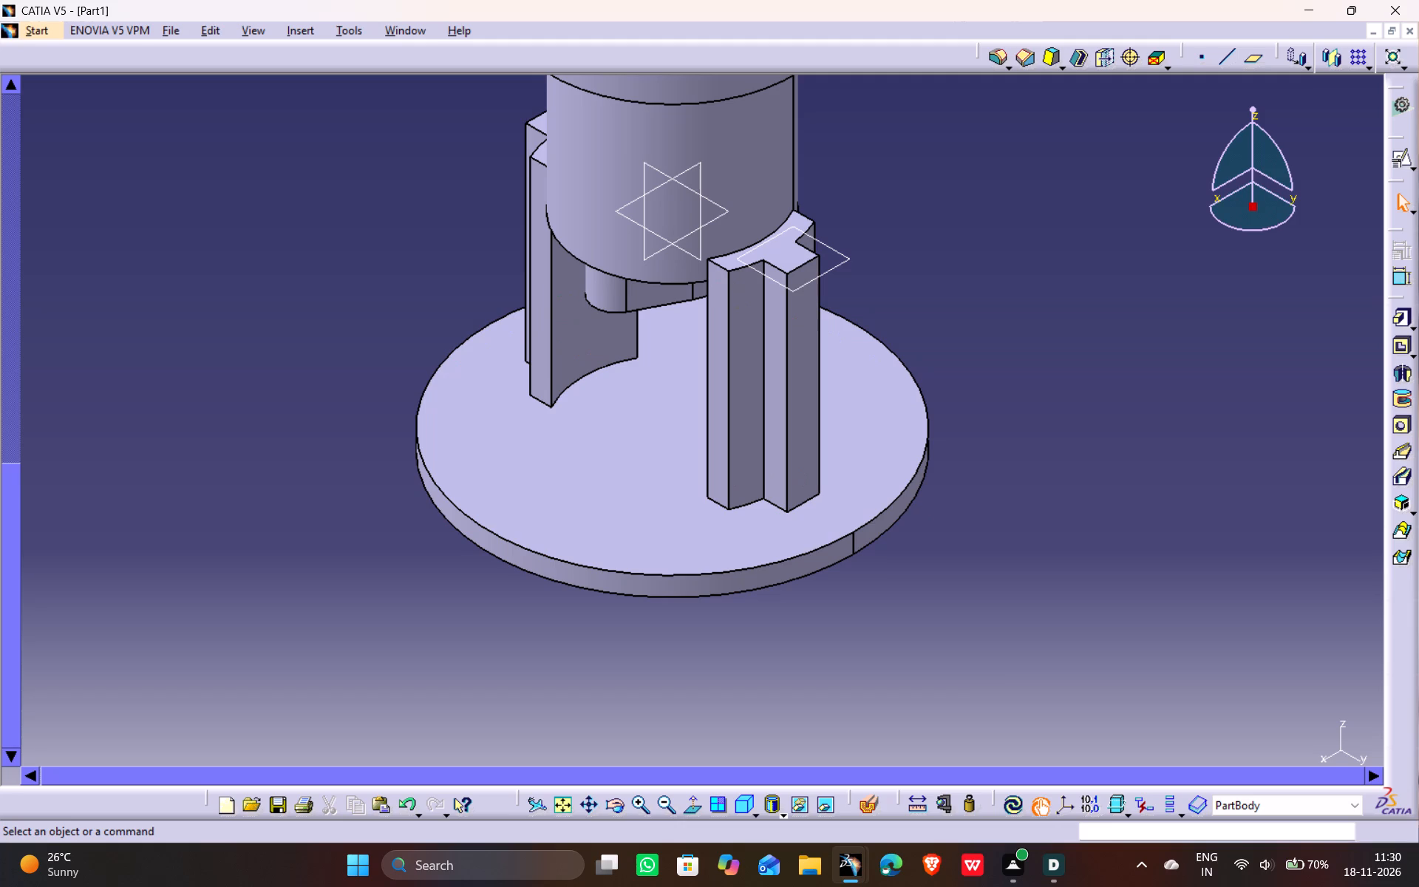
Start a blind hole on the base disc's upper face with an 18 mm diameter and 13 mm depth.
middle_click_drag(610, 497, 560, 661)
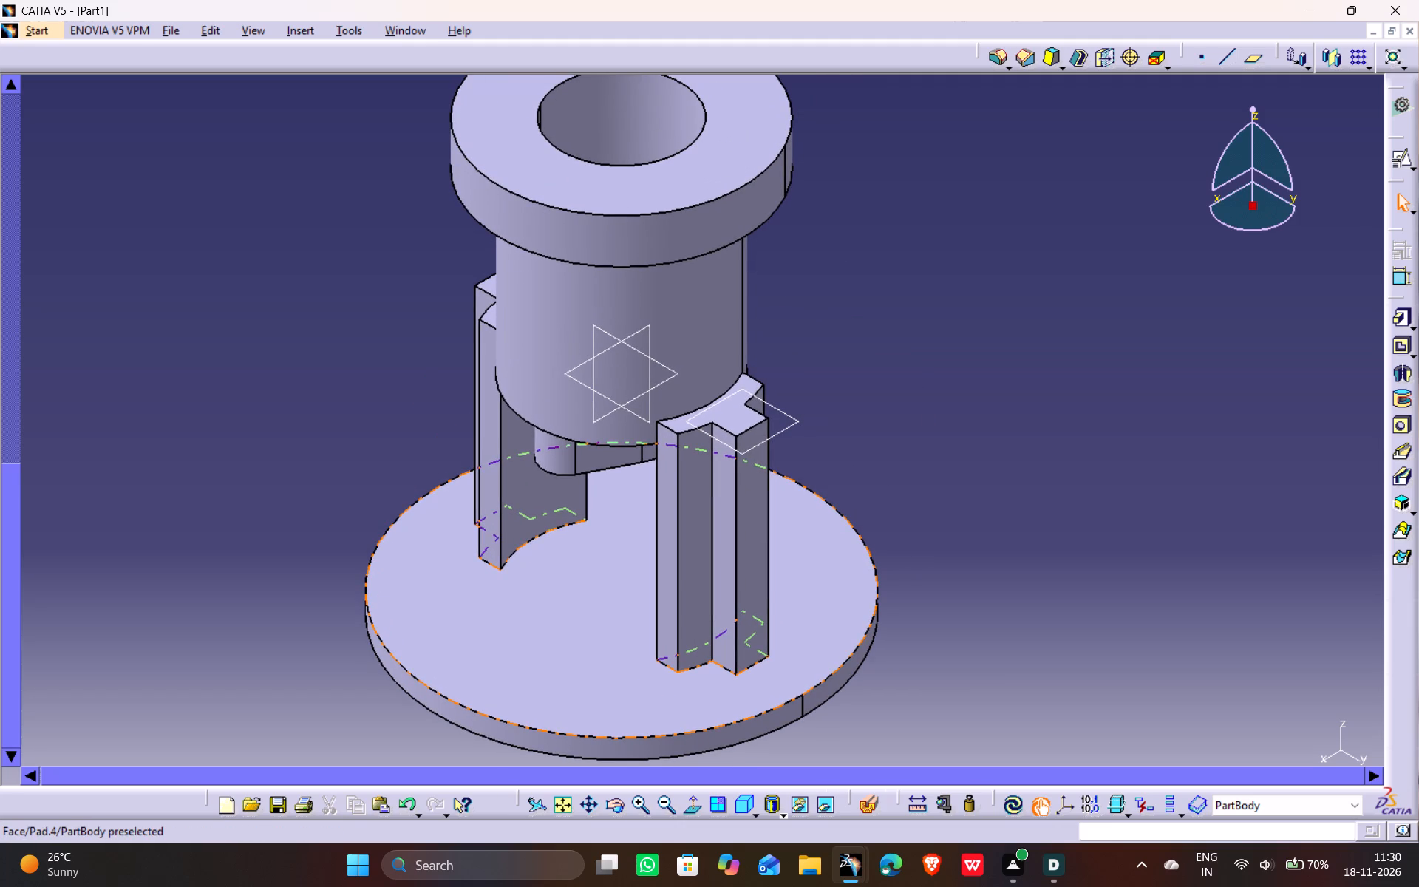
left_click(588, 676)
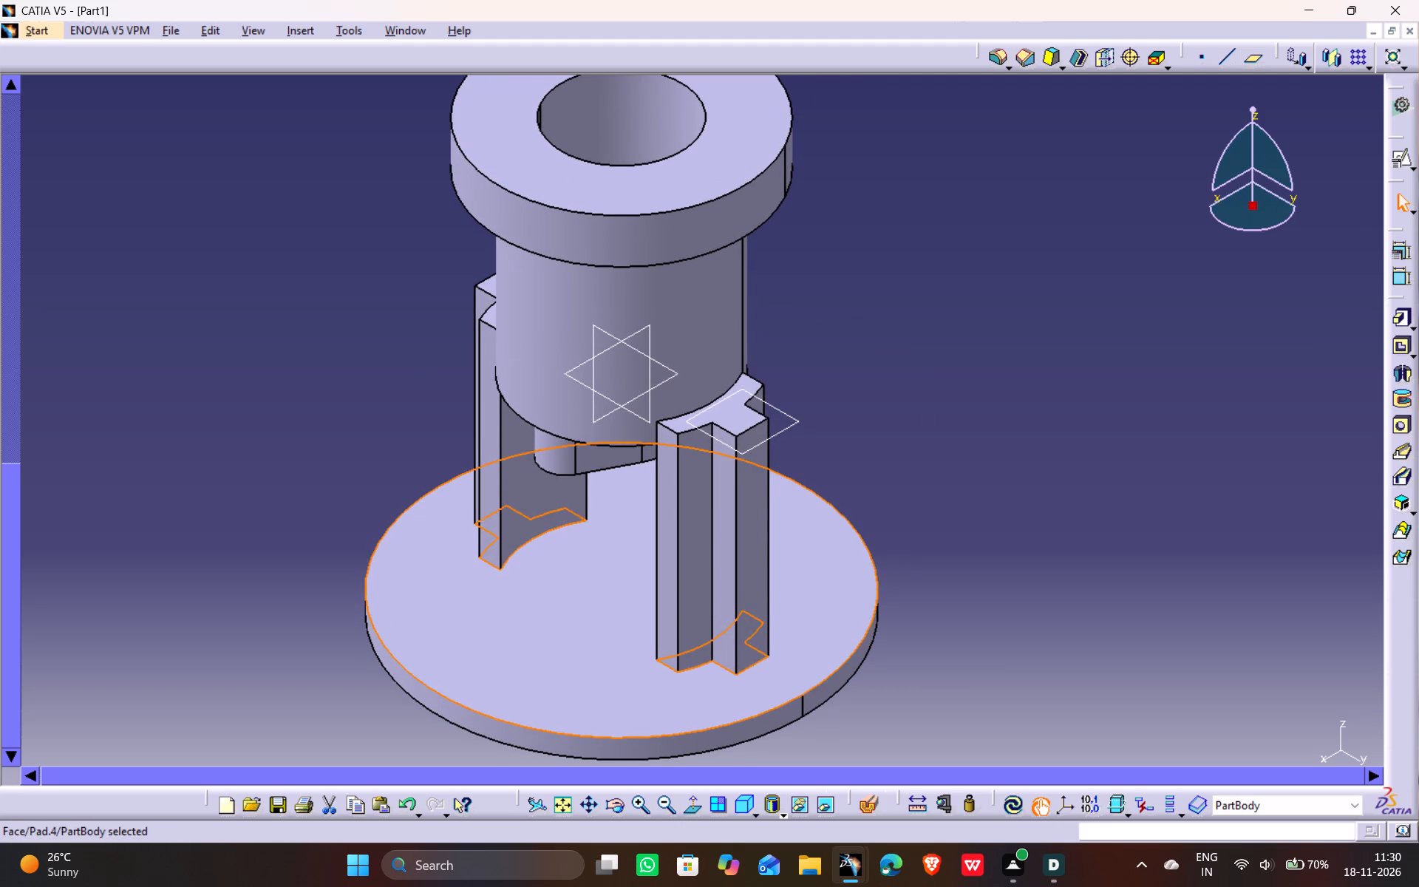
middle_click_drag(1038, 580, 1044, 353)
left_click(1401, 424)
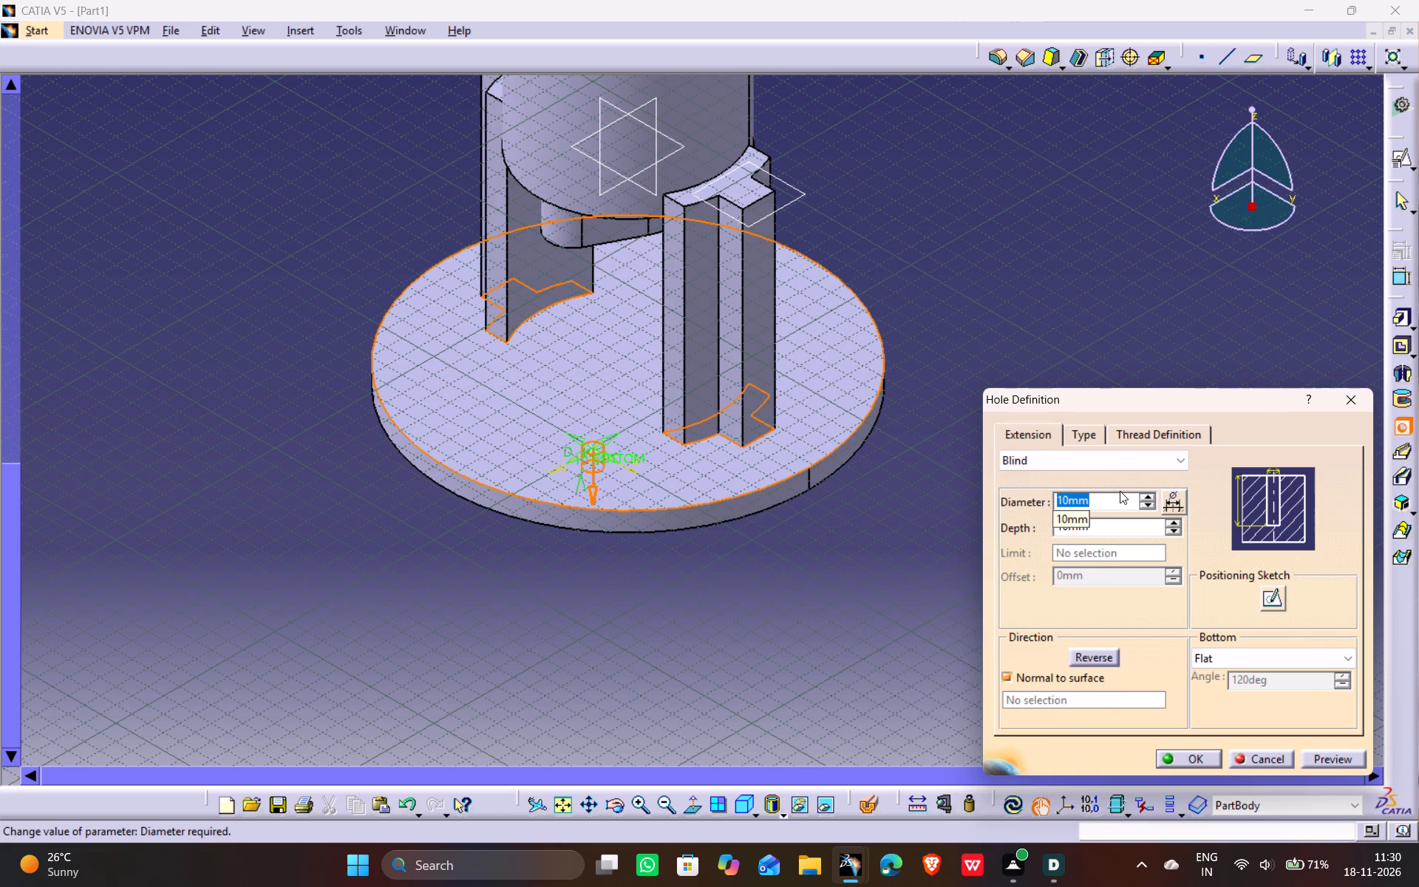
type("18")
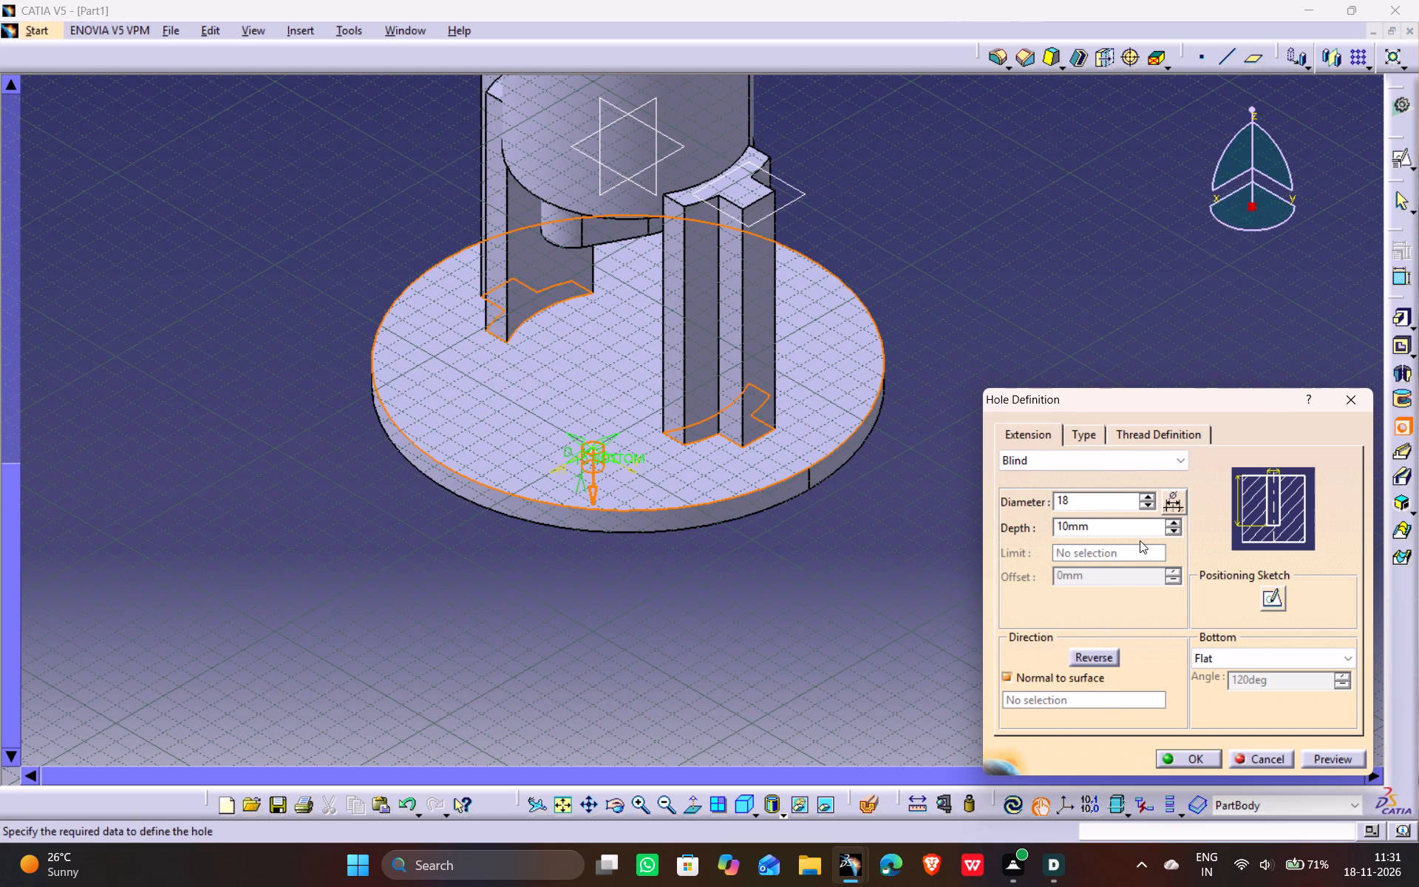
triple_click(1172, 521)
left_click(1172, 521)
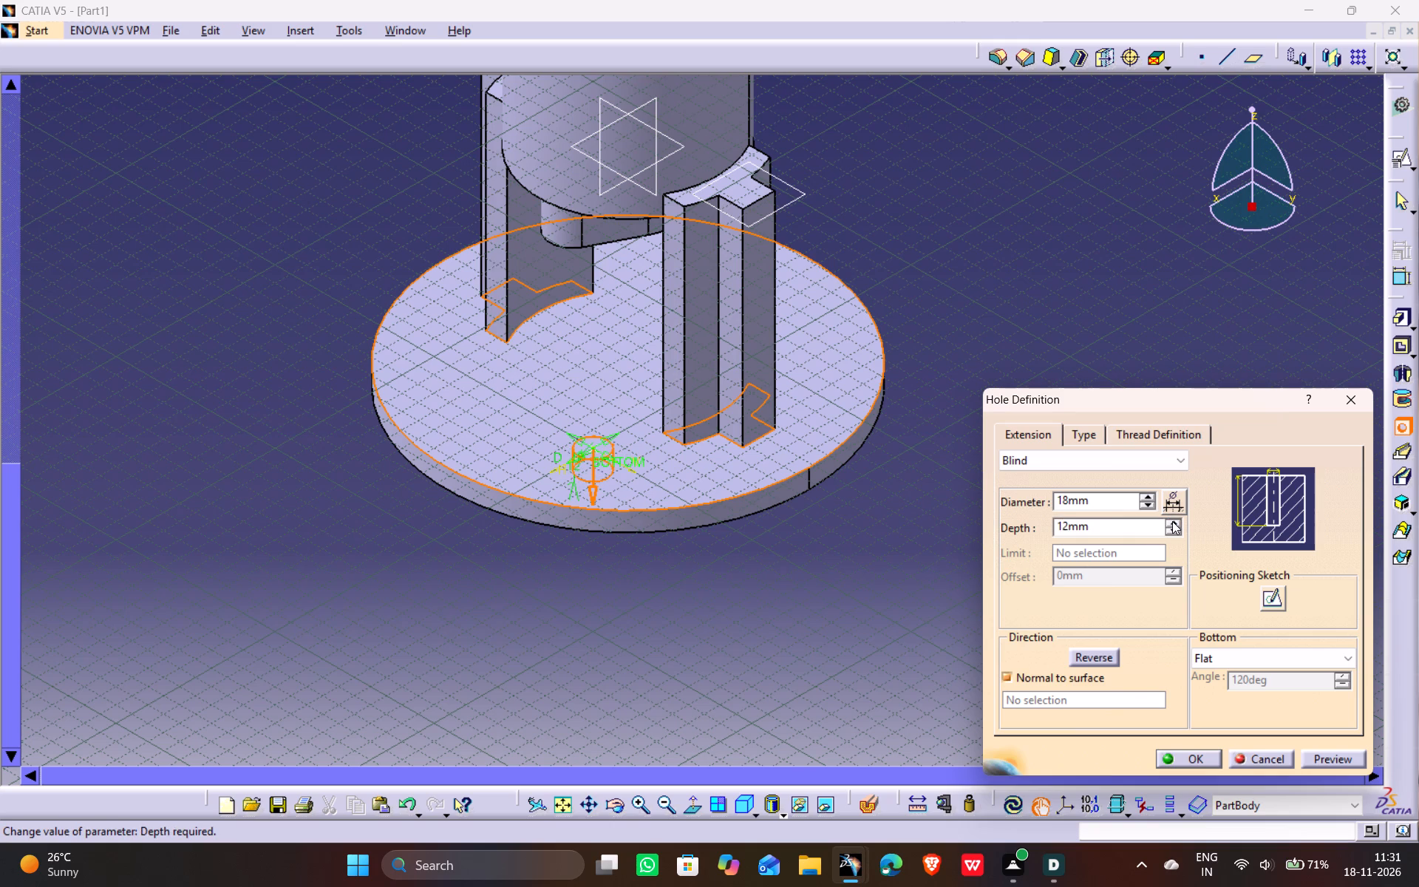
left_click(1172, 521)
Open the hole's positioning sketch and draw a construction circle about 189 mm in diameter centred on the part's axis.
left_click(1275, 595)
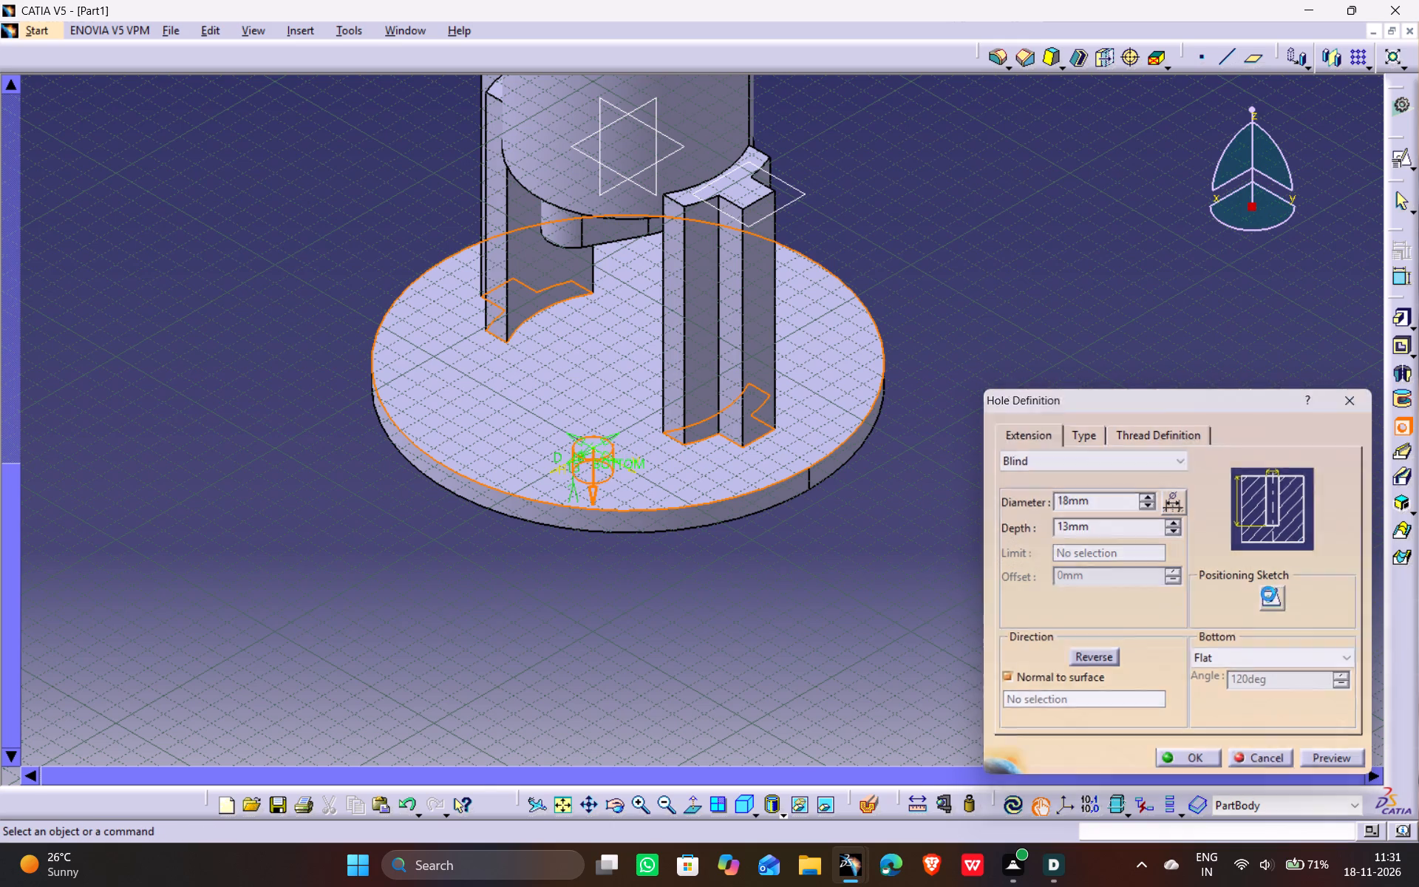
middle_click_drag(917, 597, 849, 552)
left_click(1041, 467)
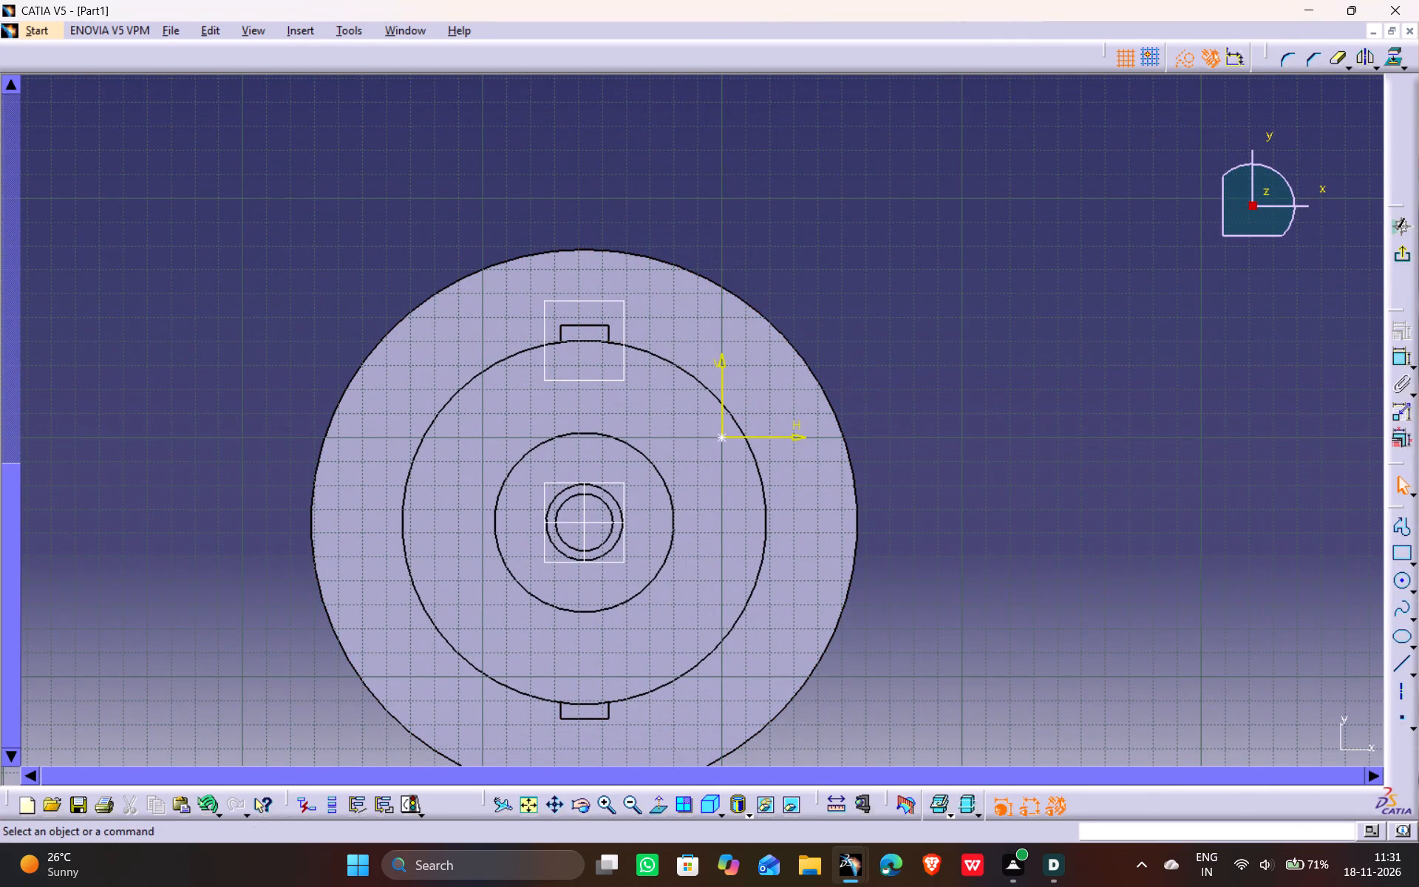
left_click(1402, 587)
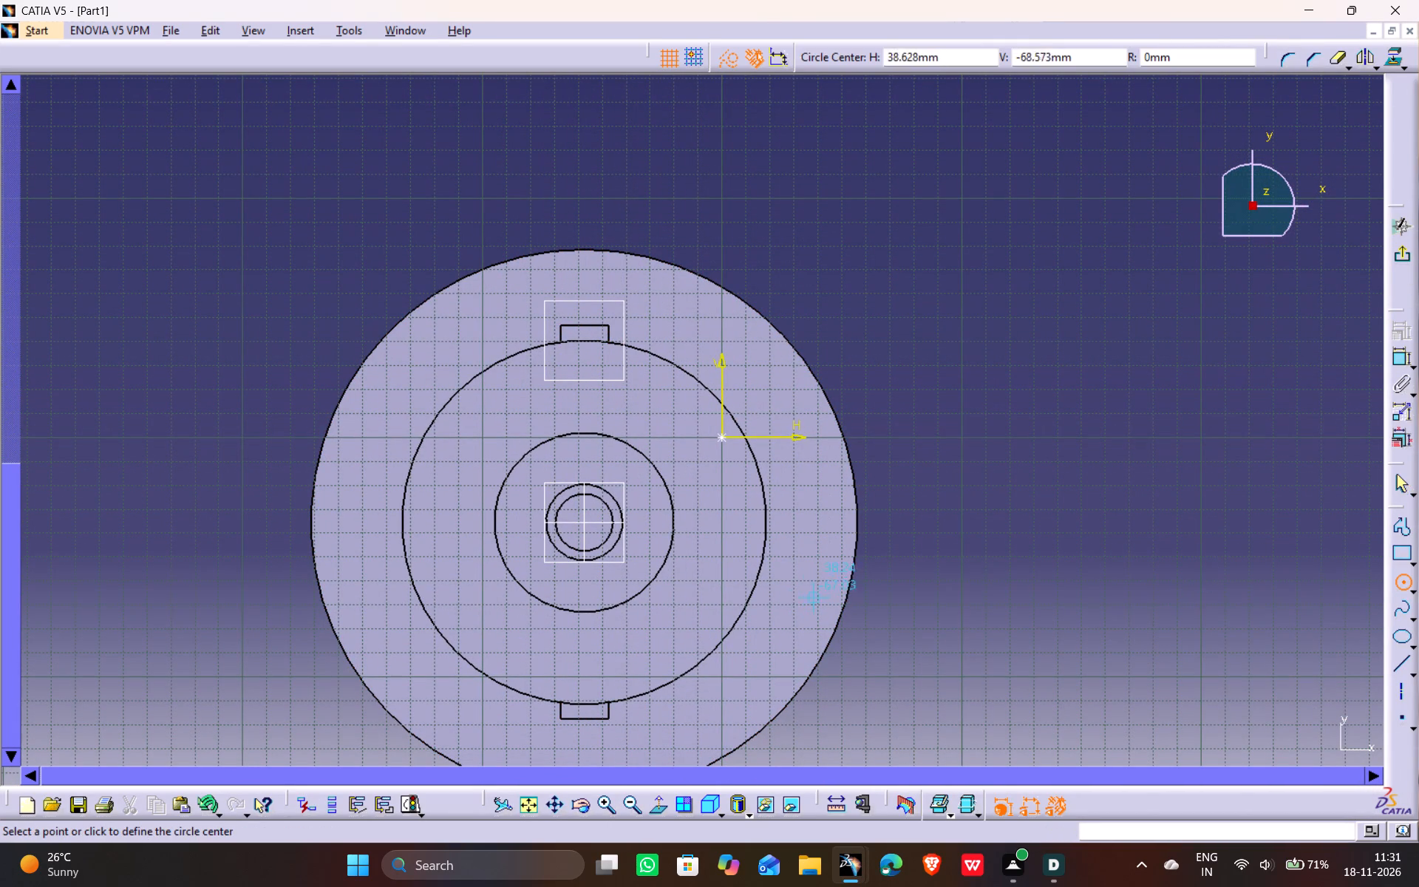
left_click(585, 523)
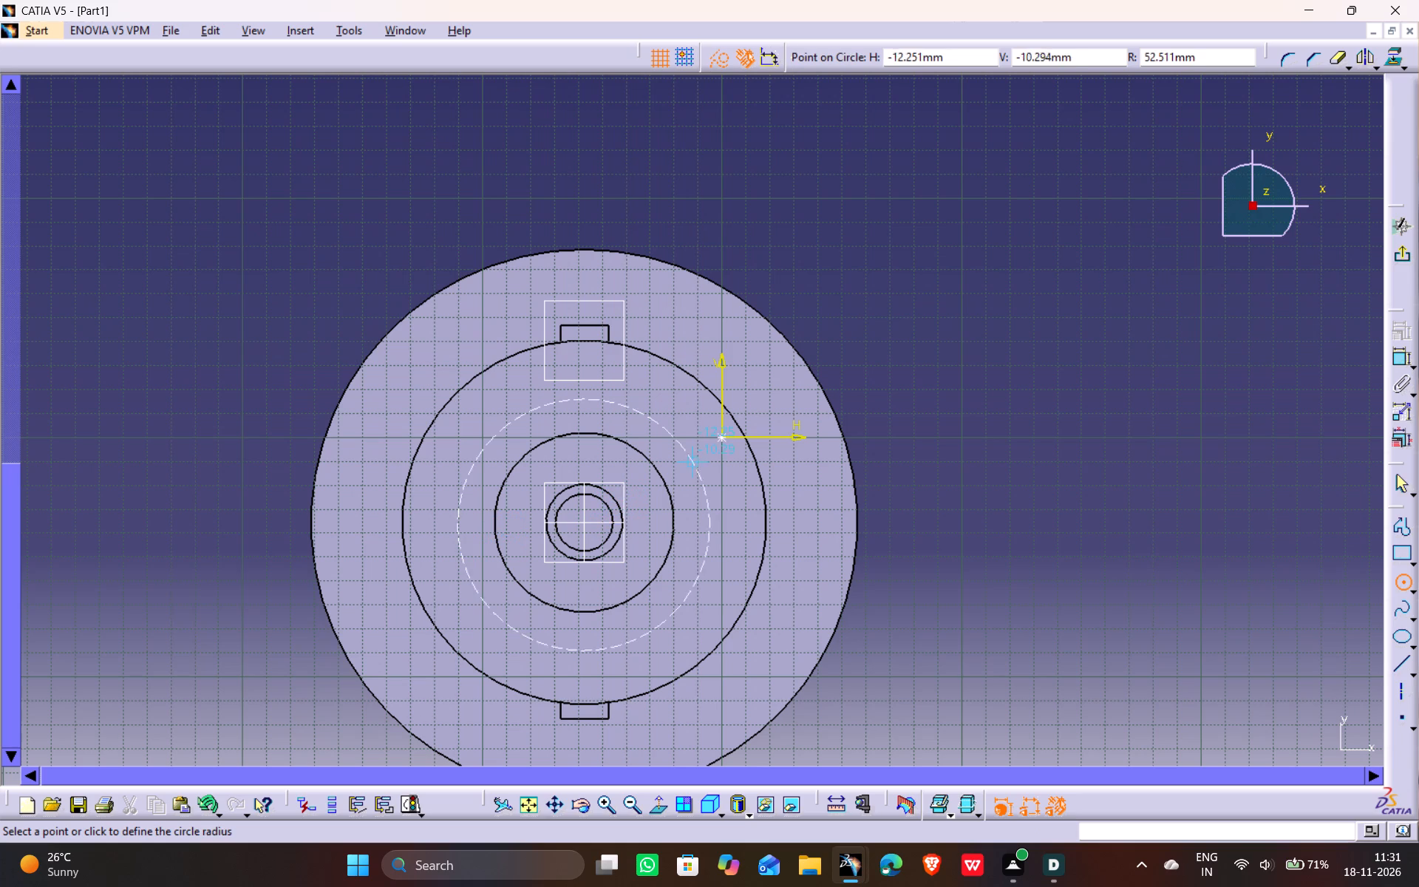
left_click(789, 424)
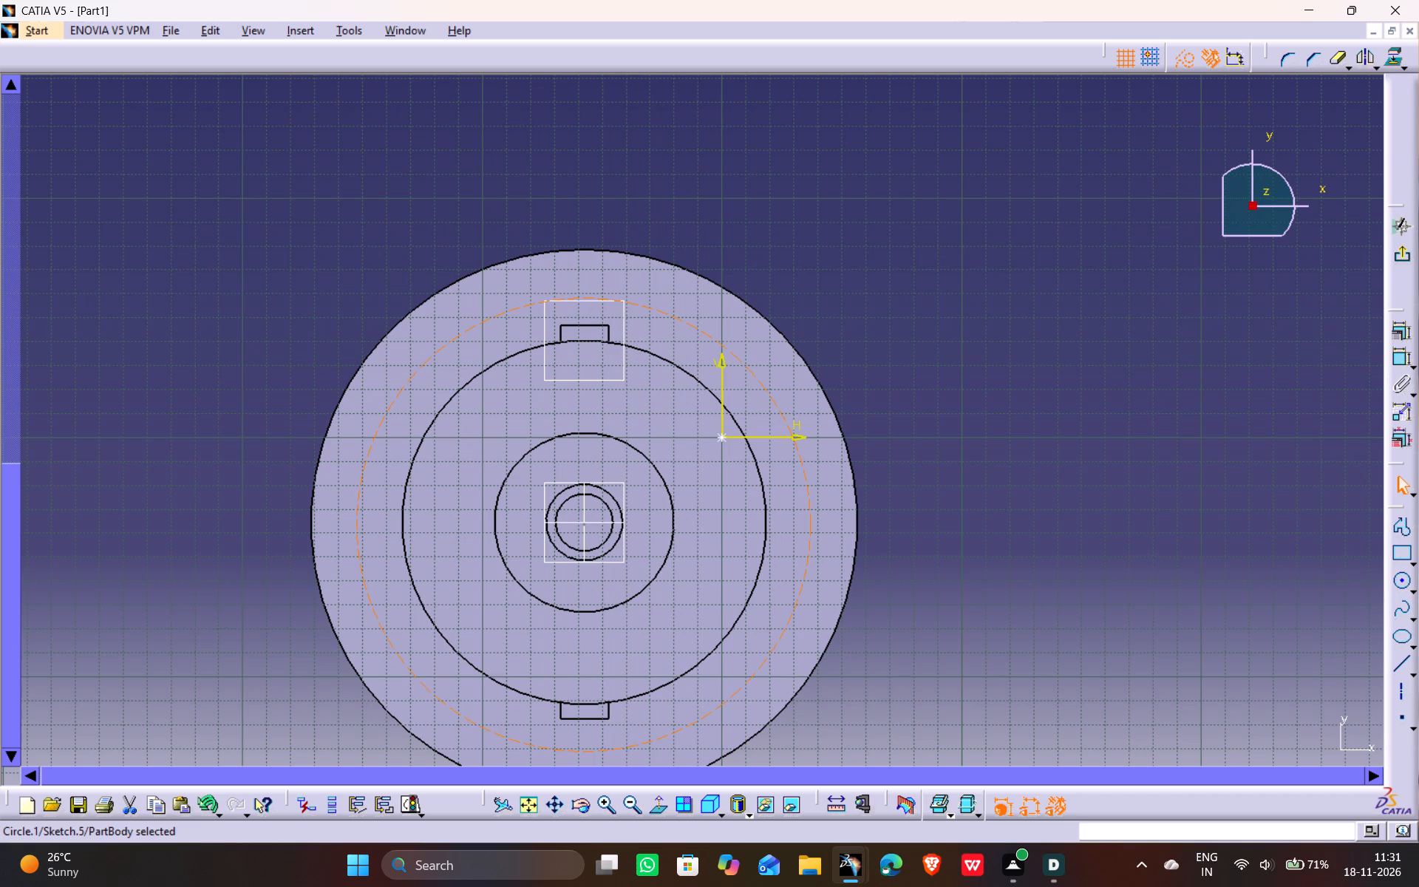
Constrain the construction circle's diameter to 188 mm.
left_click(1400, 357)
left_click(799, 177)
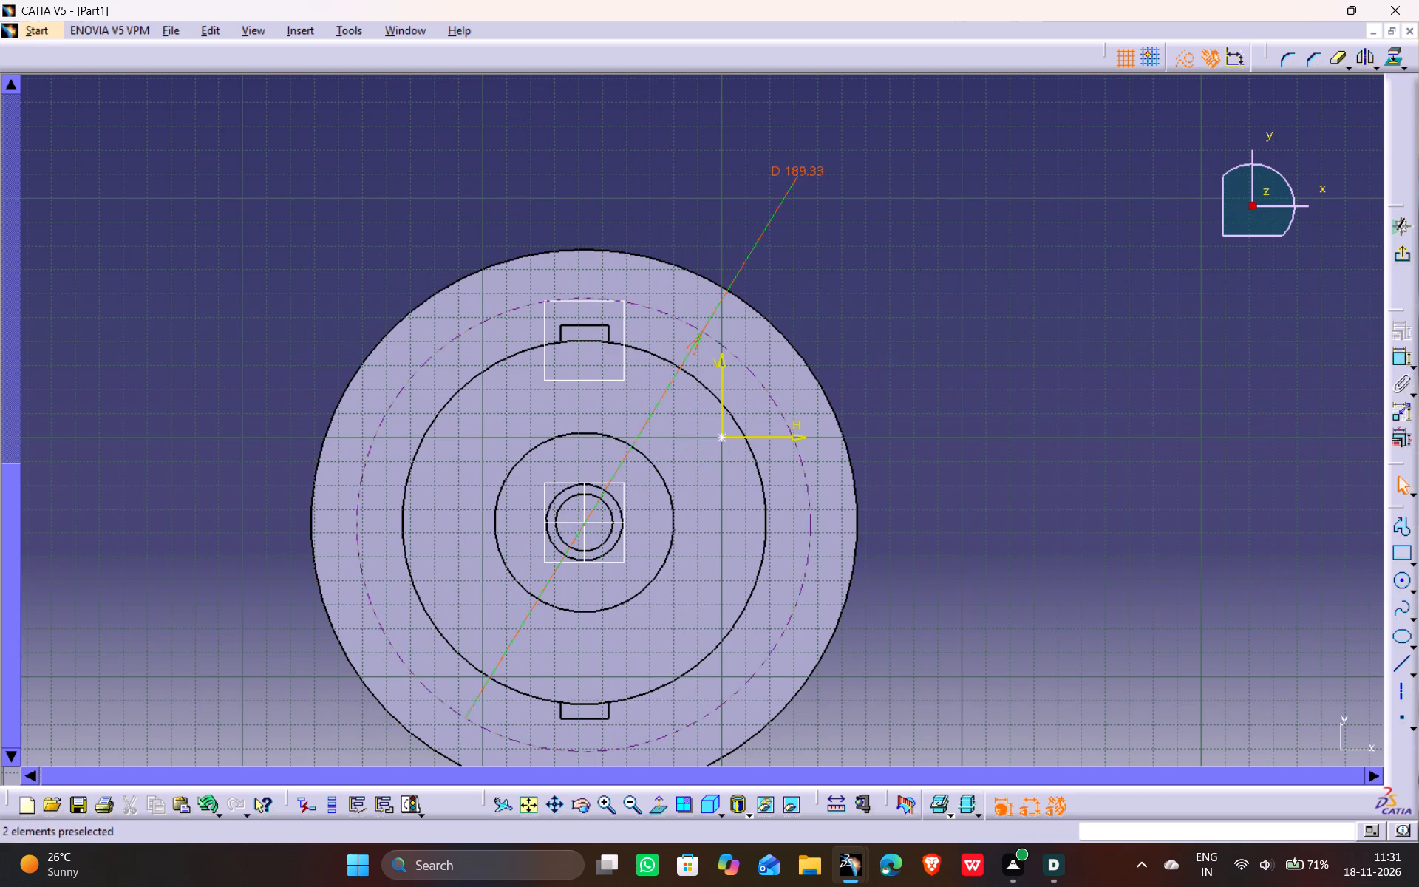
double_click(811, 173)
type("188")
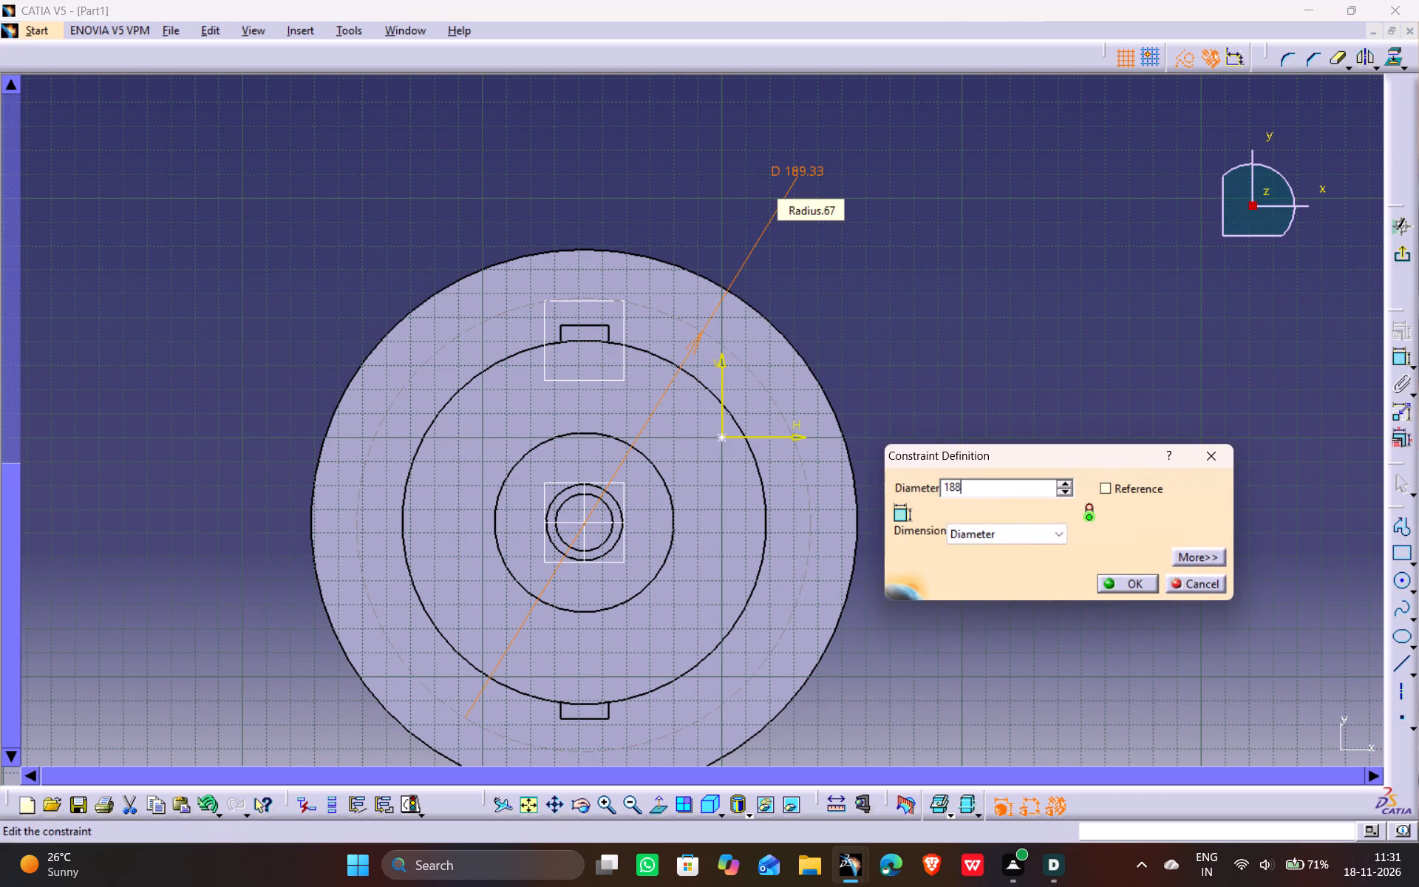
key("Return")
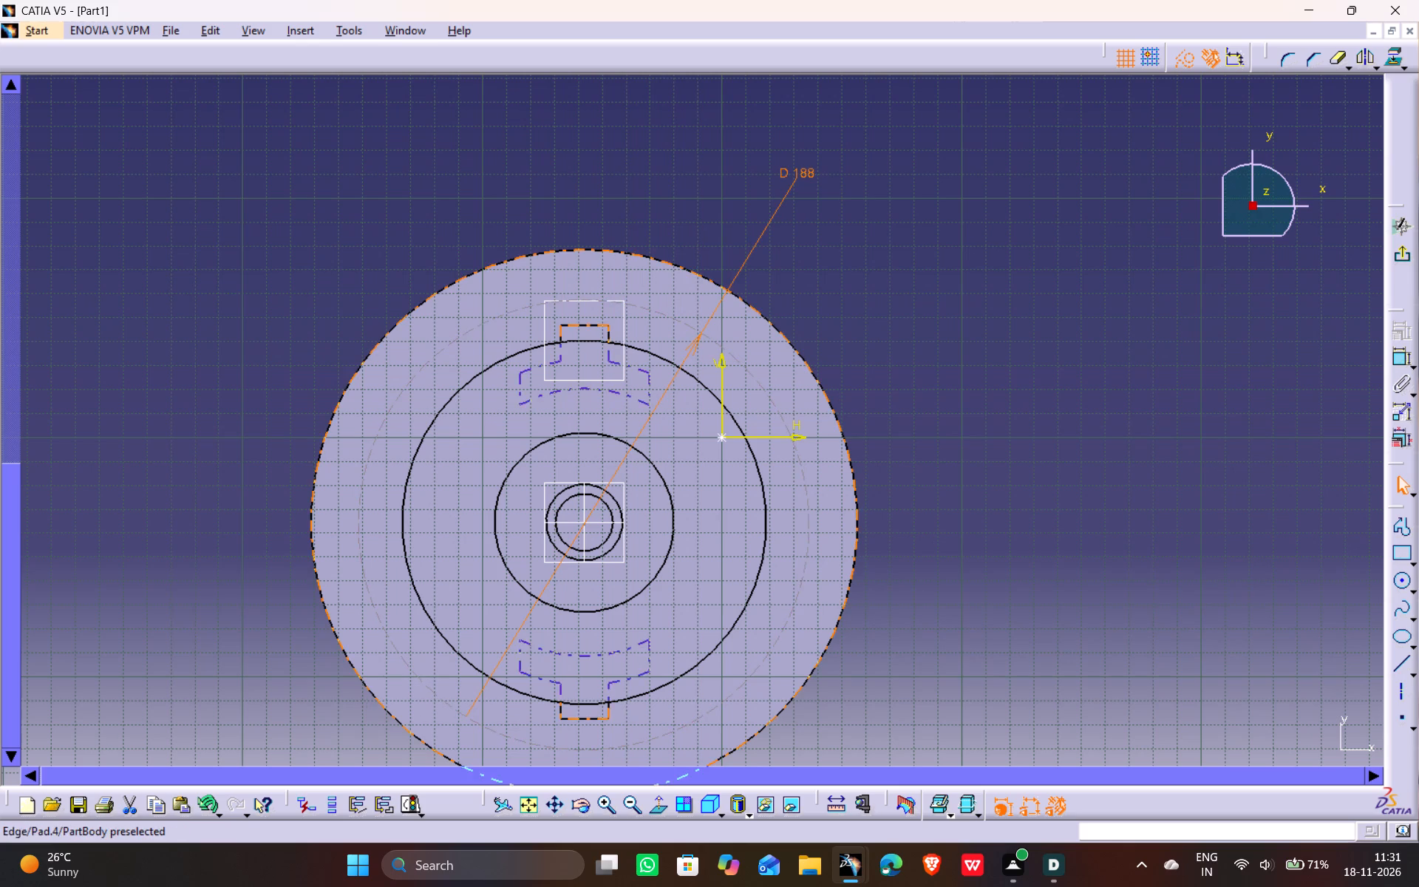
Make the construction circle concentric with the base disc's outer edge.
left_click(766, 391)
left_click(804, 361, "ctrl")
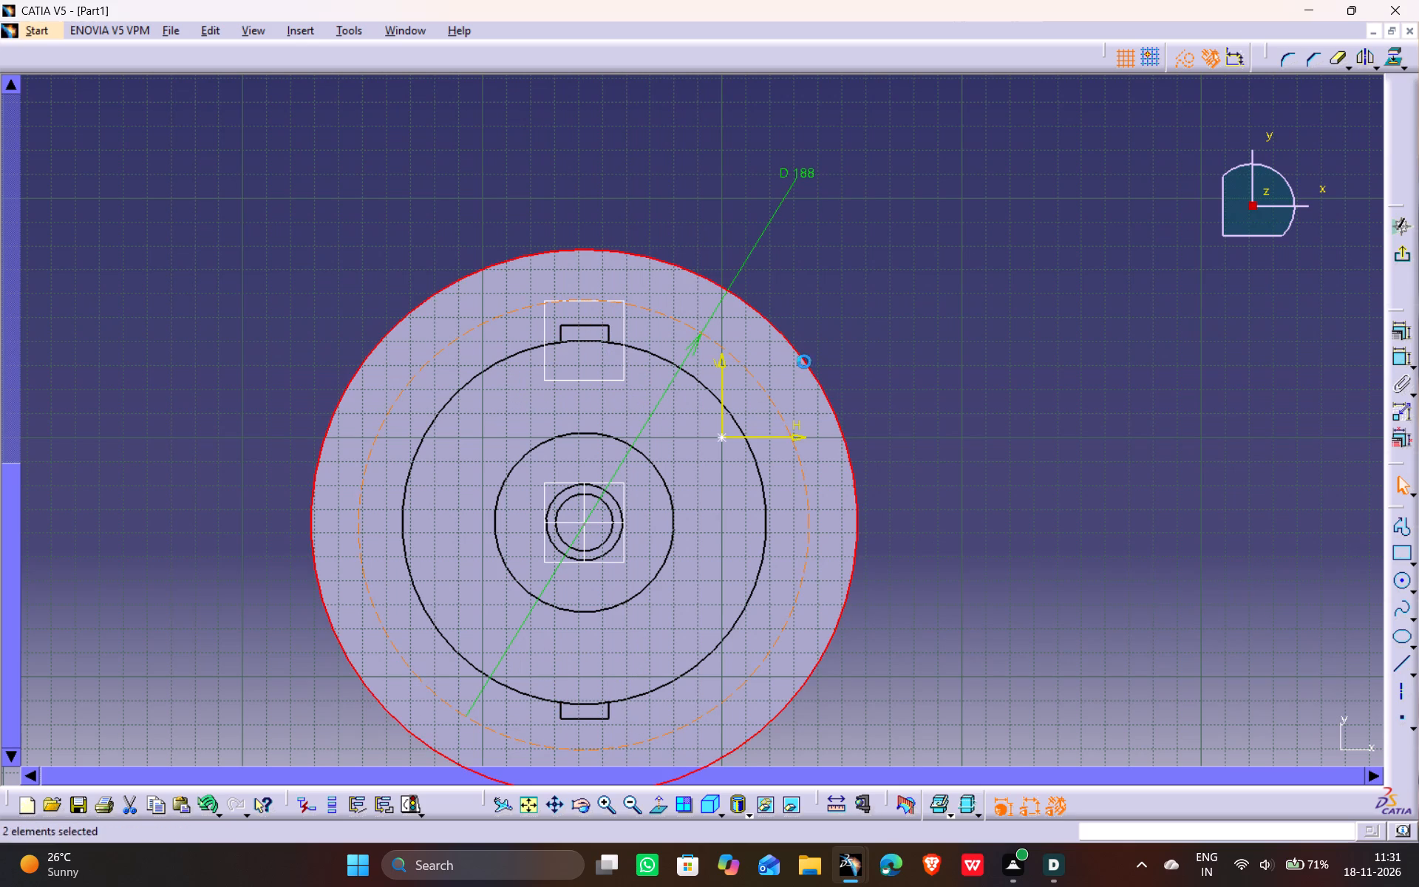
left_click(1401, 328)
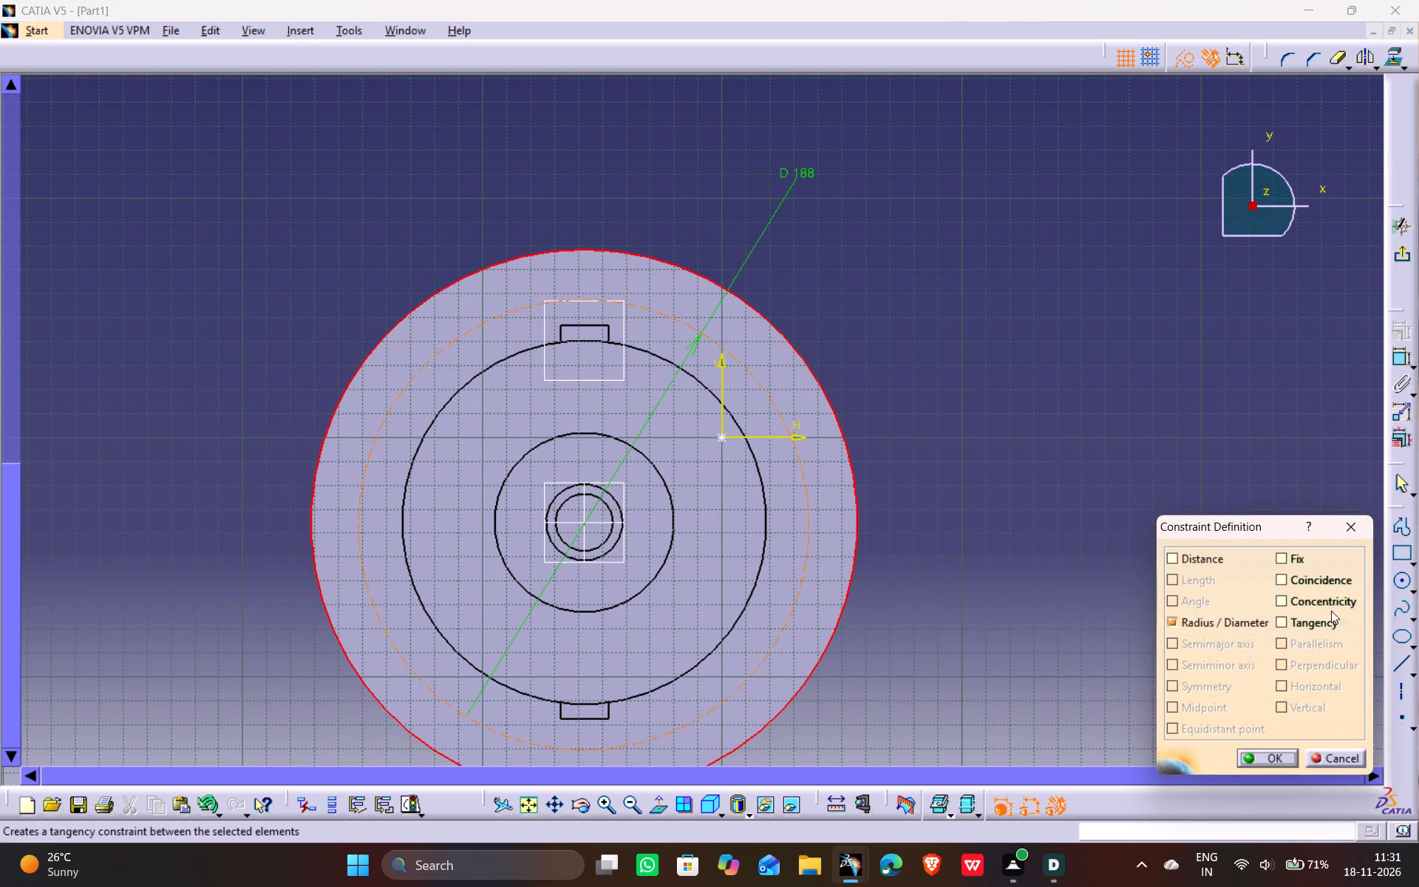
left_click(1335, 601)
left_click(1273, 759)
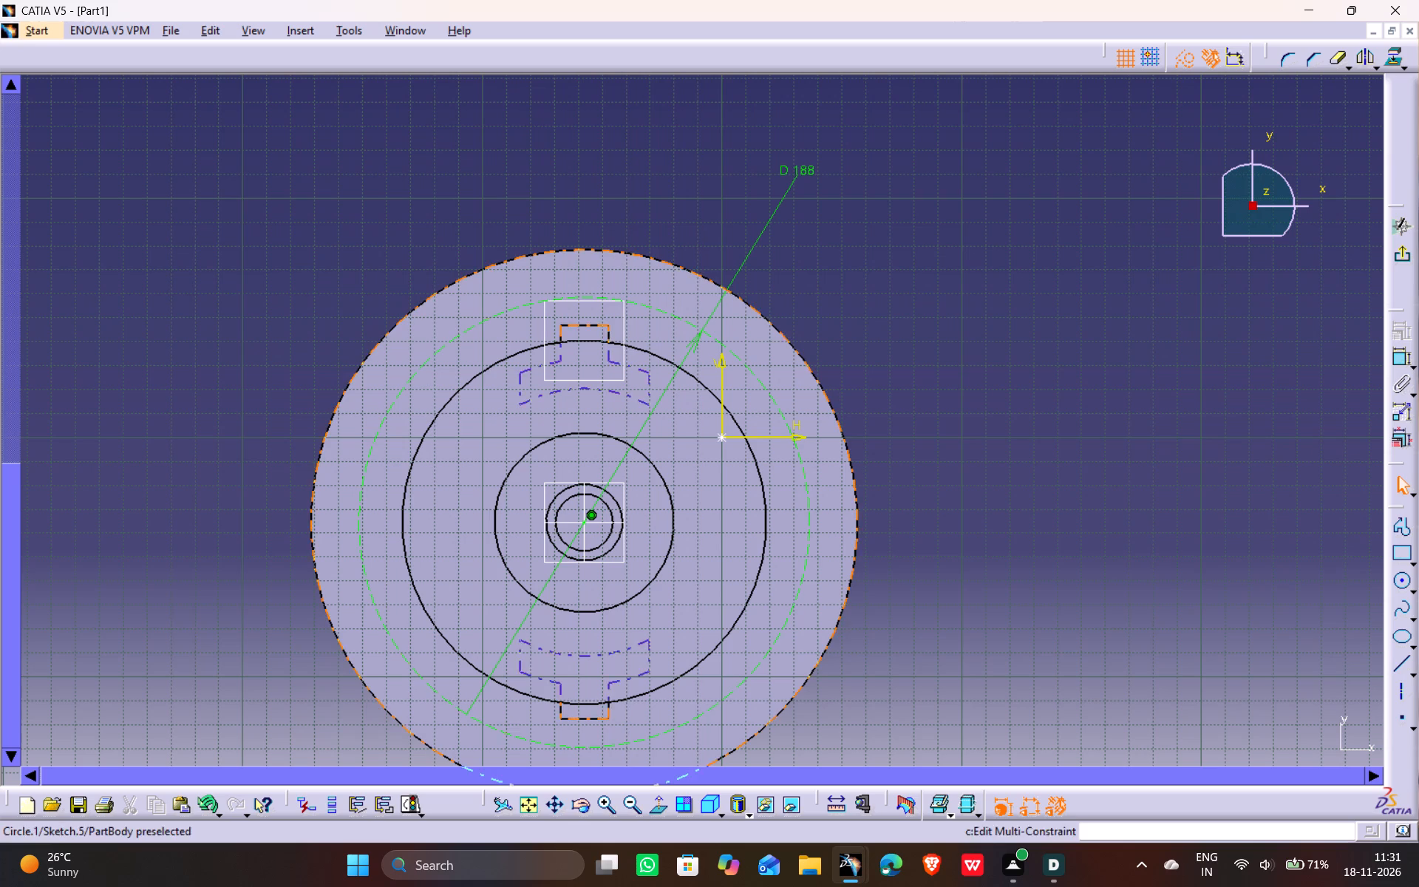
Move the hole's centre point from the sketch origin to just outside the base disc's edge.
left_click_drag(721, 438, 864, 366)
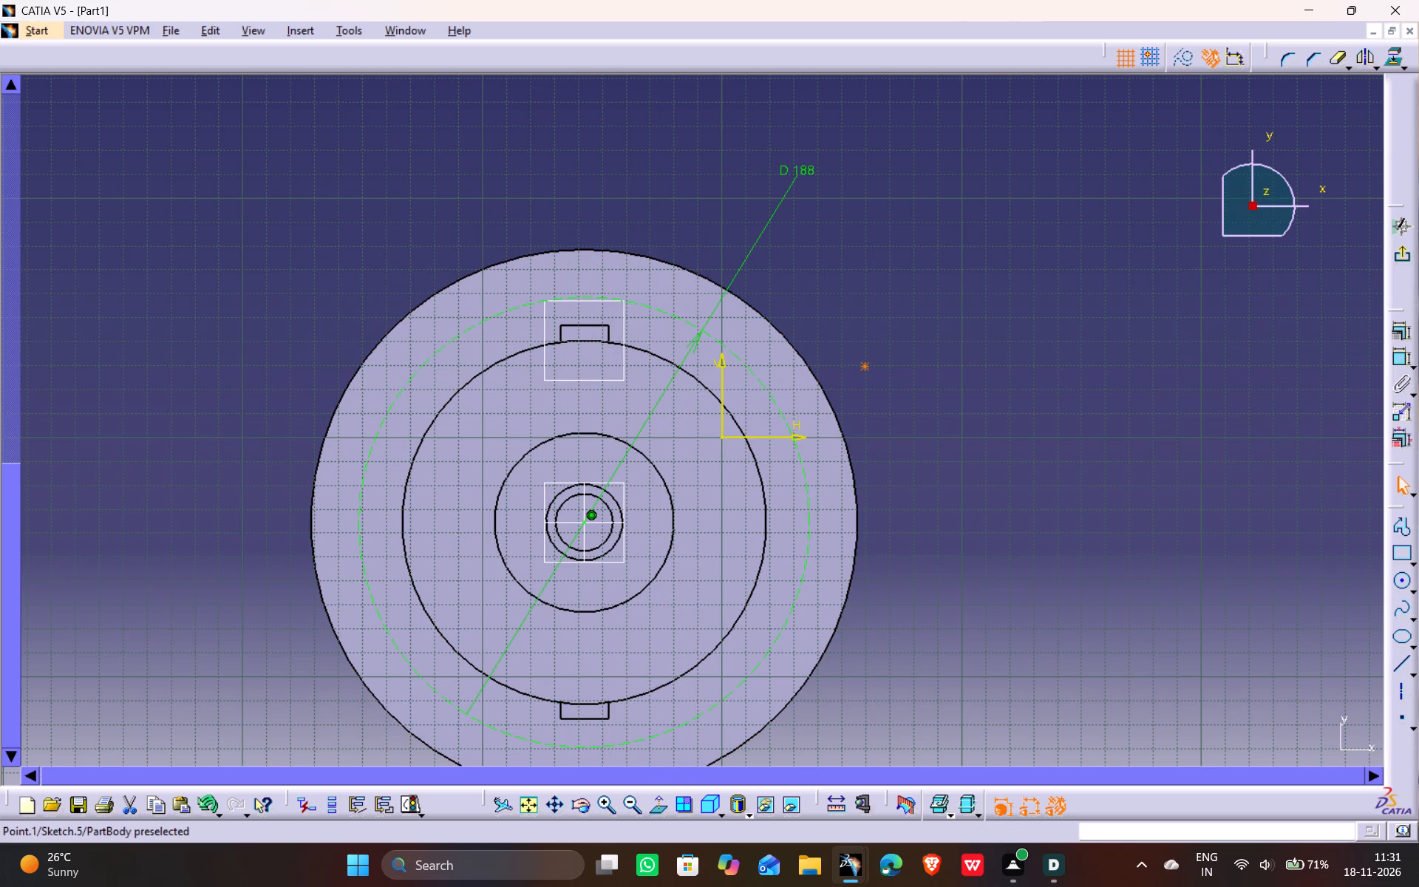
Draw an axis line from the base disc's centre outward past its edge, at about 38° to the horizontal.
left_click(1401, 692)
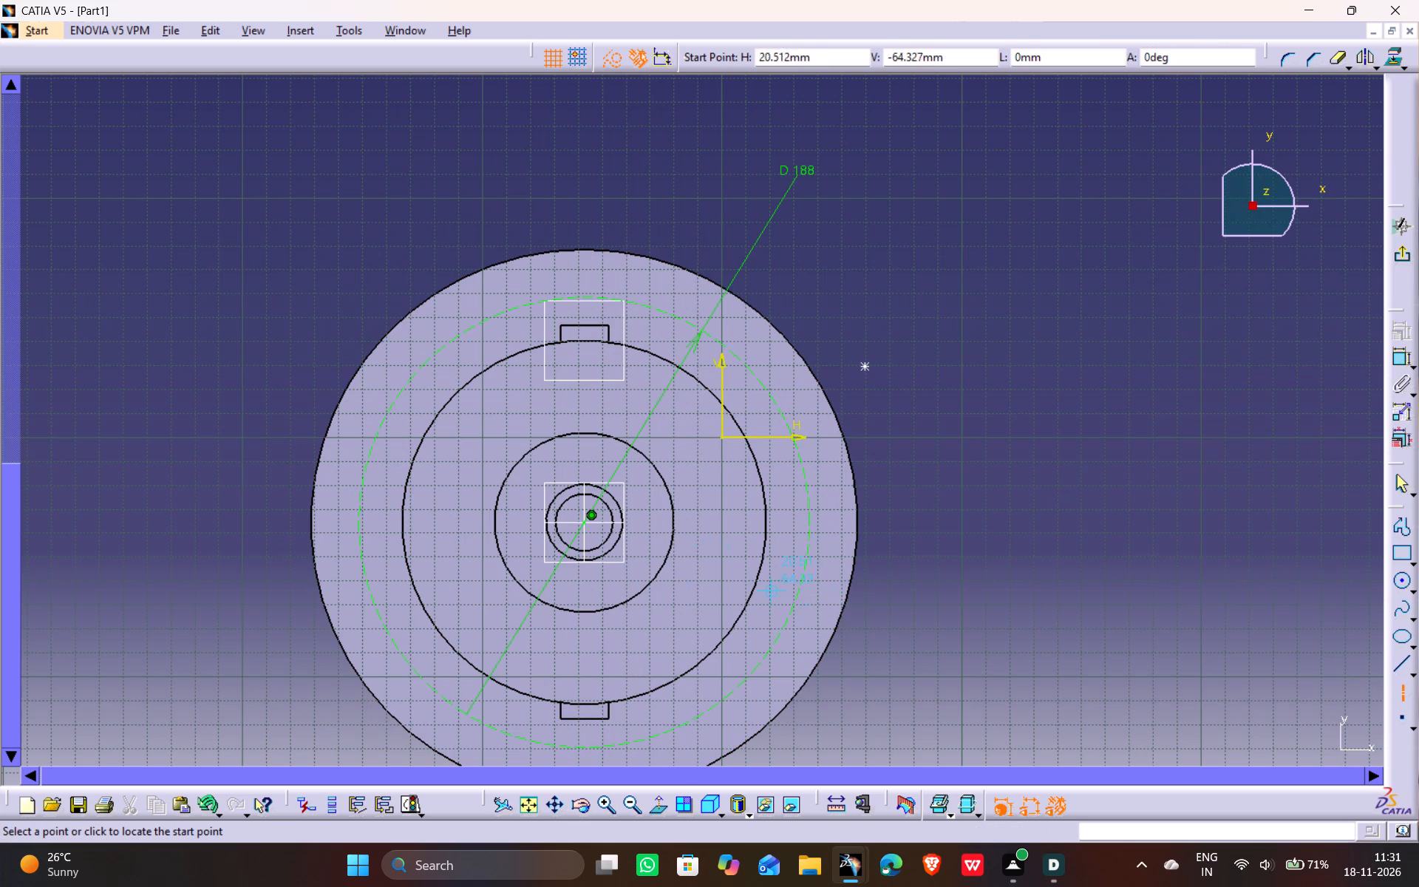
left_click(585, 524)
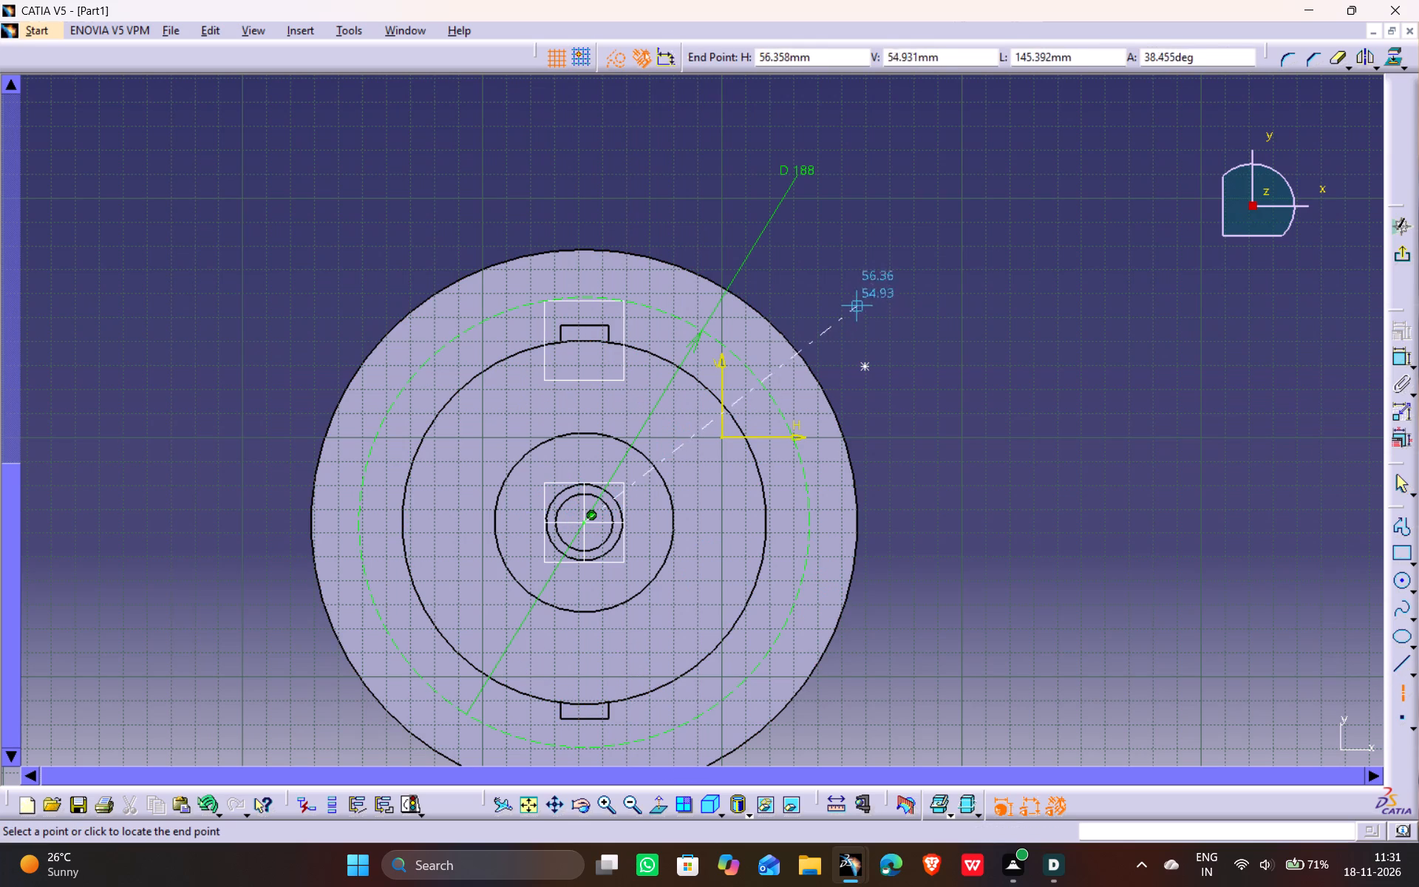
left_click(871, 296)
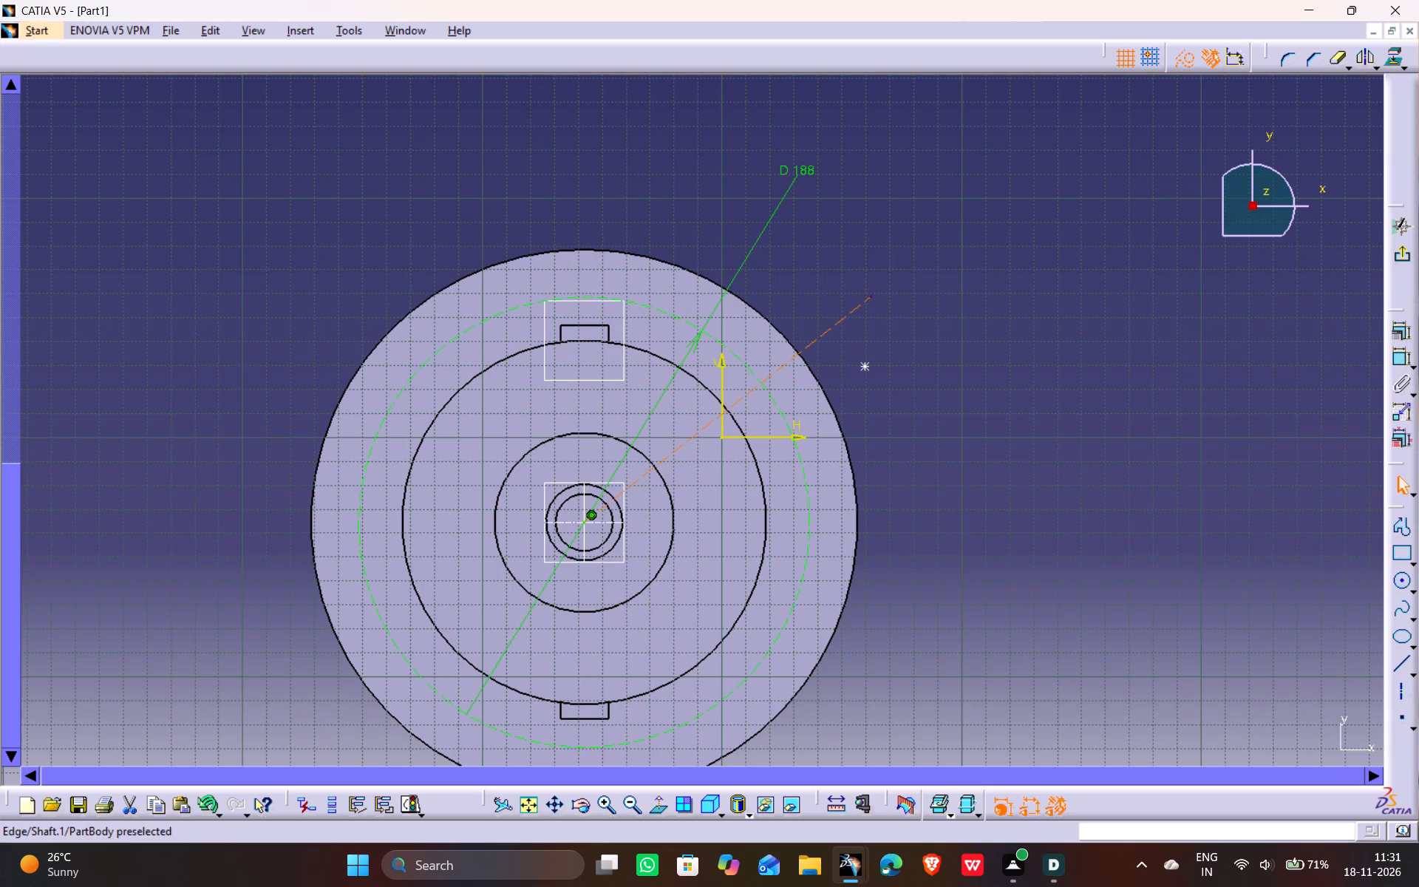
Constrain the angle between the axis line and the horizontal to 45°.
left_click(604, 523, "ctrl")
left_click(1401, 357)
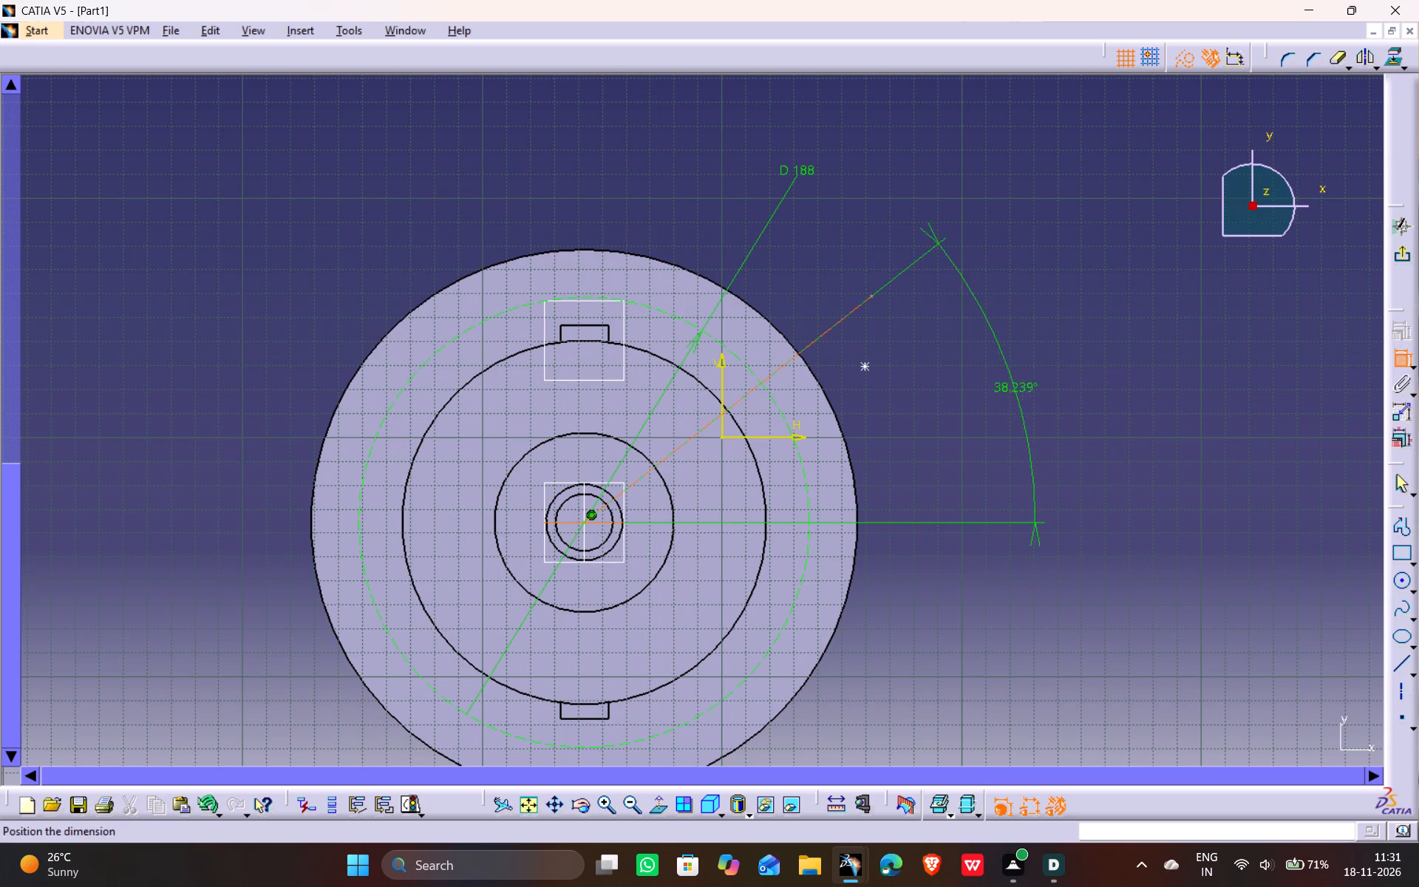
left_click(1013, 391)
double_click(1019, 385)
type("45")
key("Return")
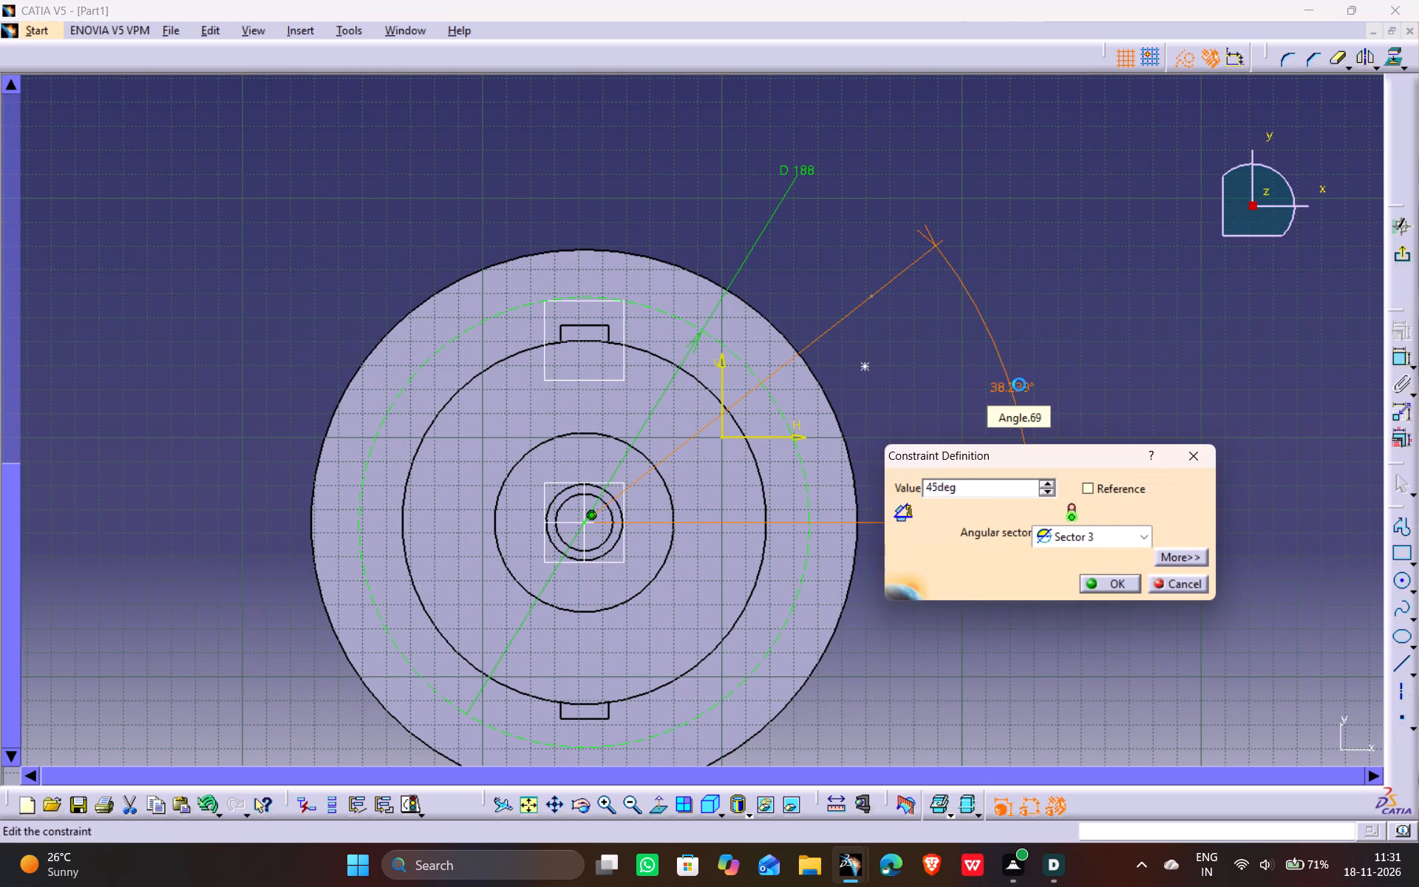
left_click(937, 393)
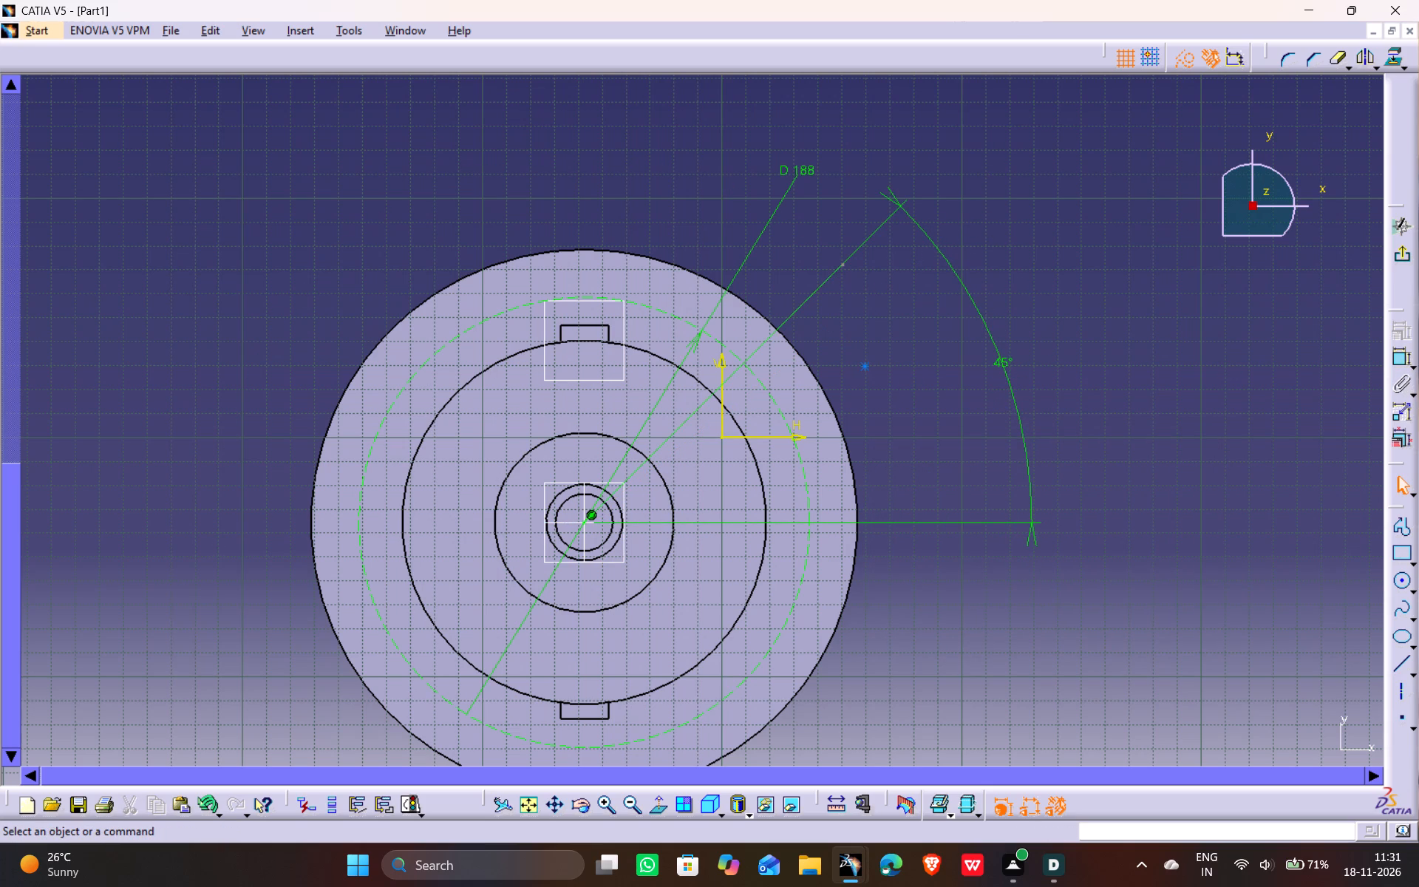
Make the hole's centre point coincident with the 45° axis line.
left_click_drag(865, 367, 803, 371)
left_click(752, 358, "ctrl")
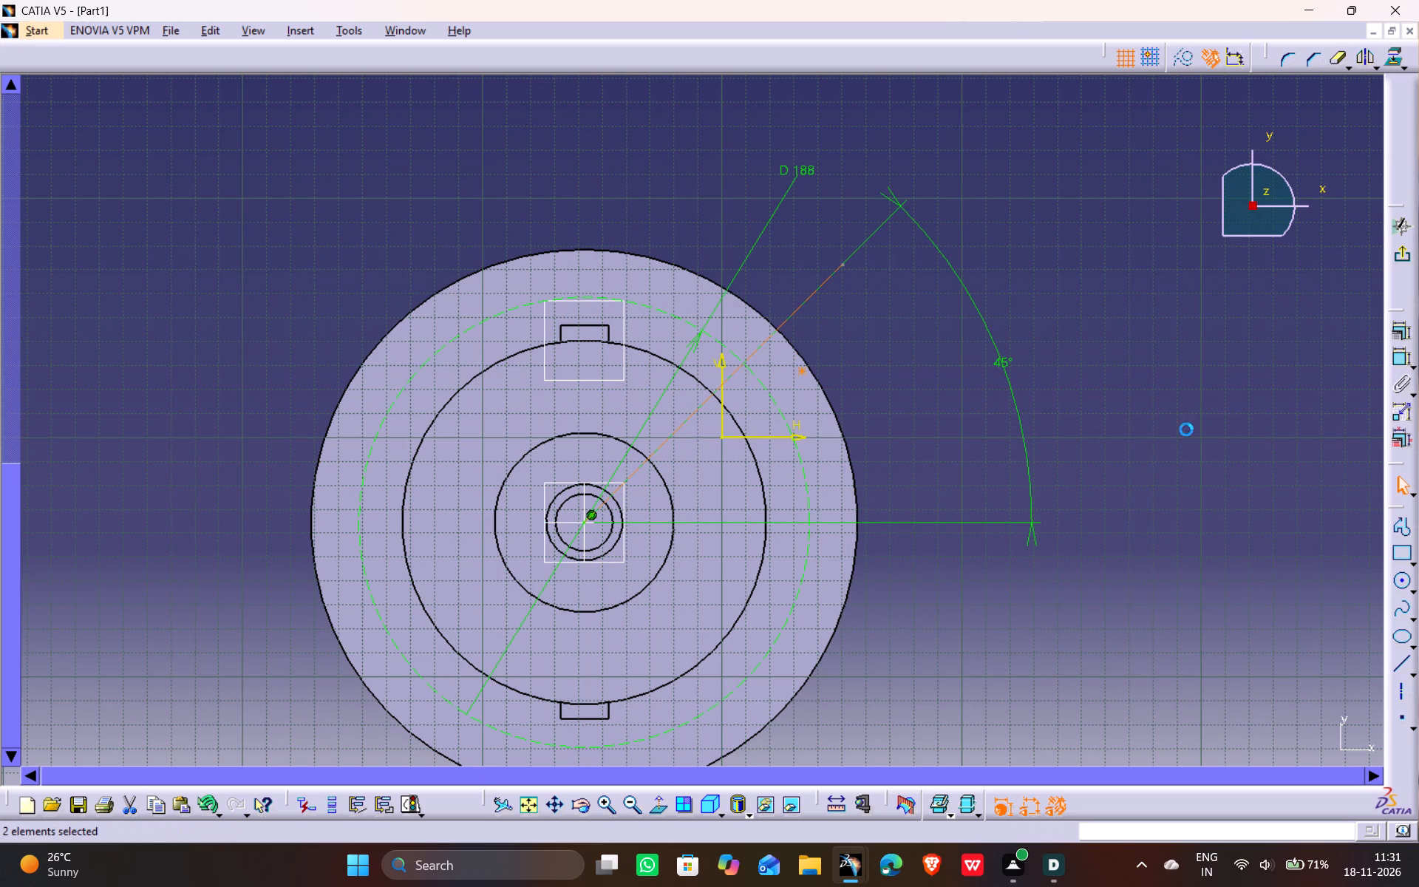
left_click(1399, 337)
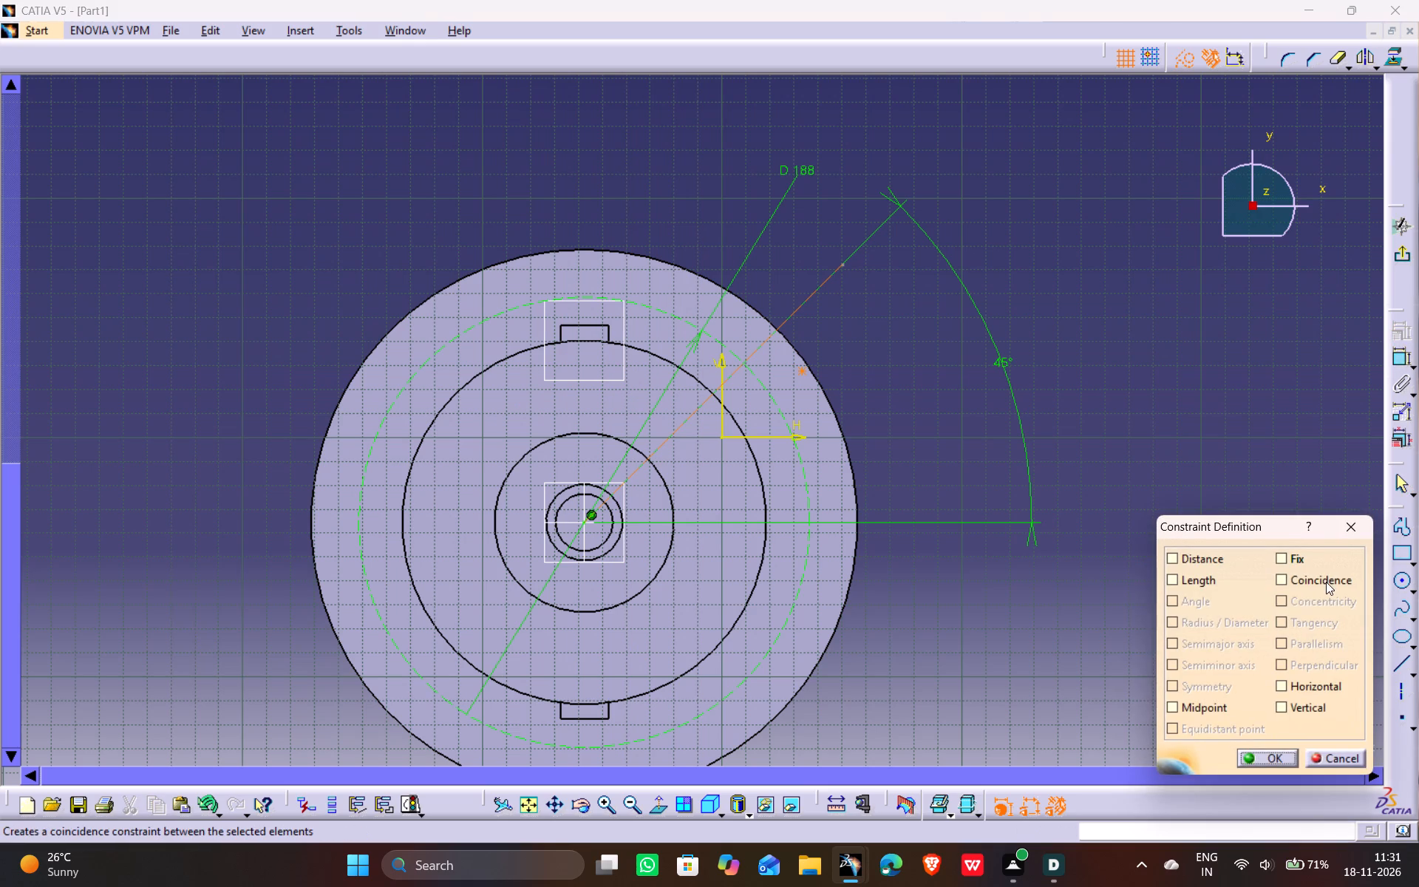
left_click(1326, 582)
left_click(1268, 758)
left_click(1002, 534)
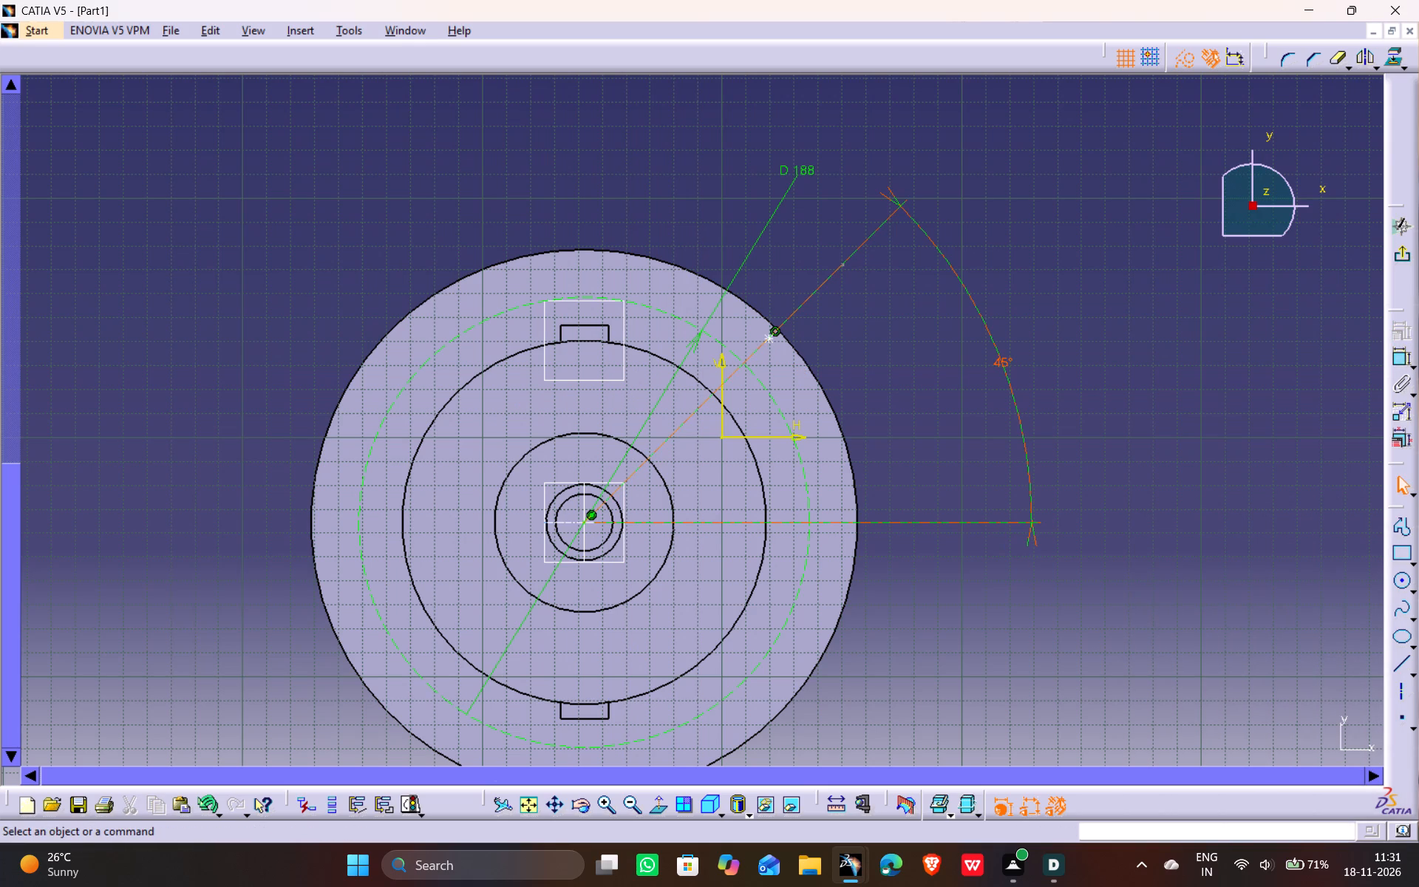
Make the hole's centre point coincident with the 188 mm construction circle.
left_click(772, 337)
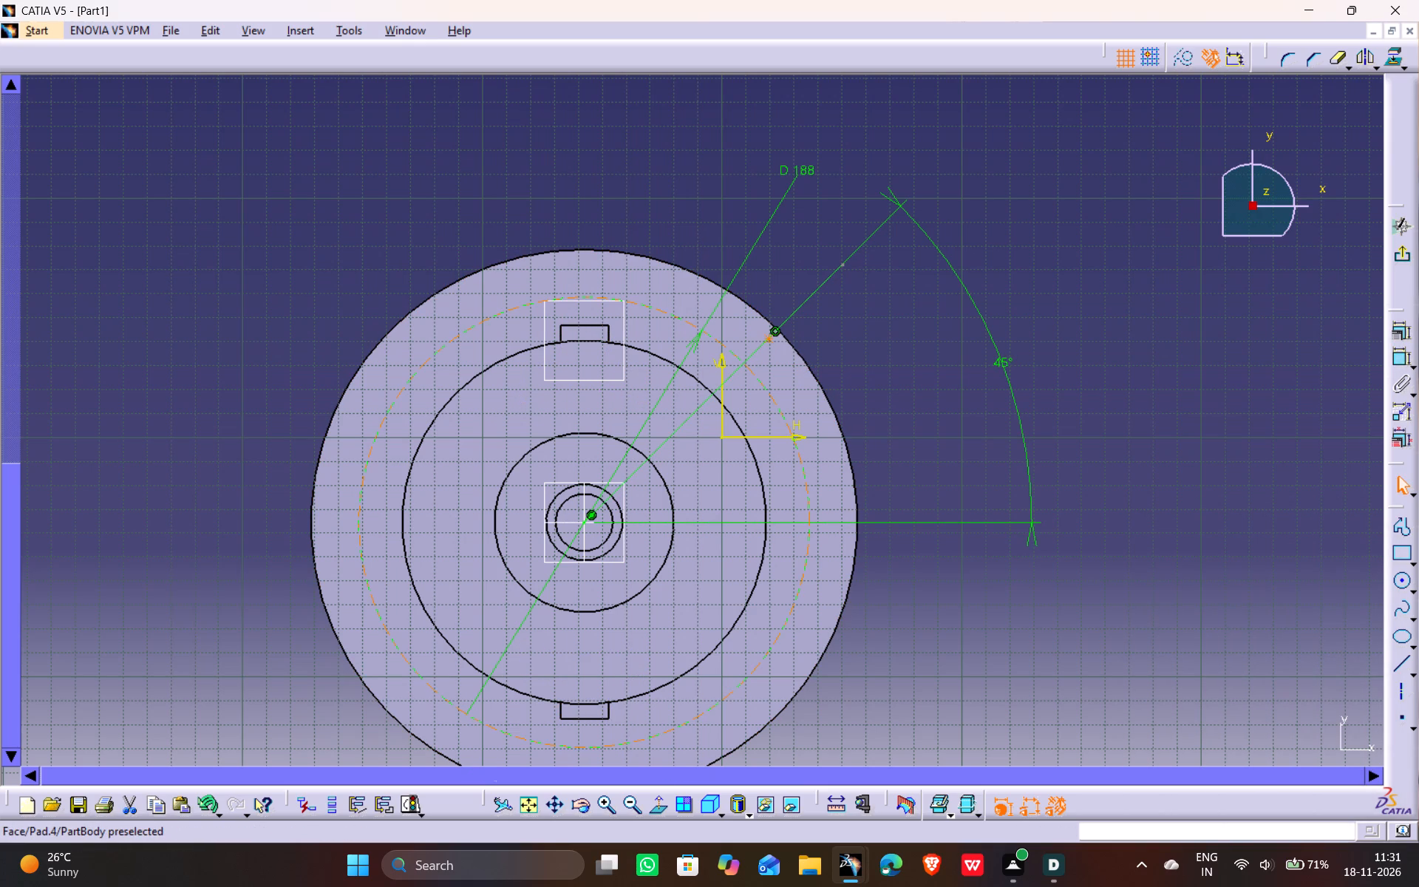
left_click(763, 384, "ctrl")
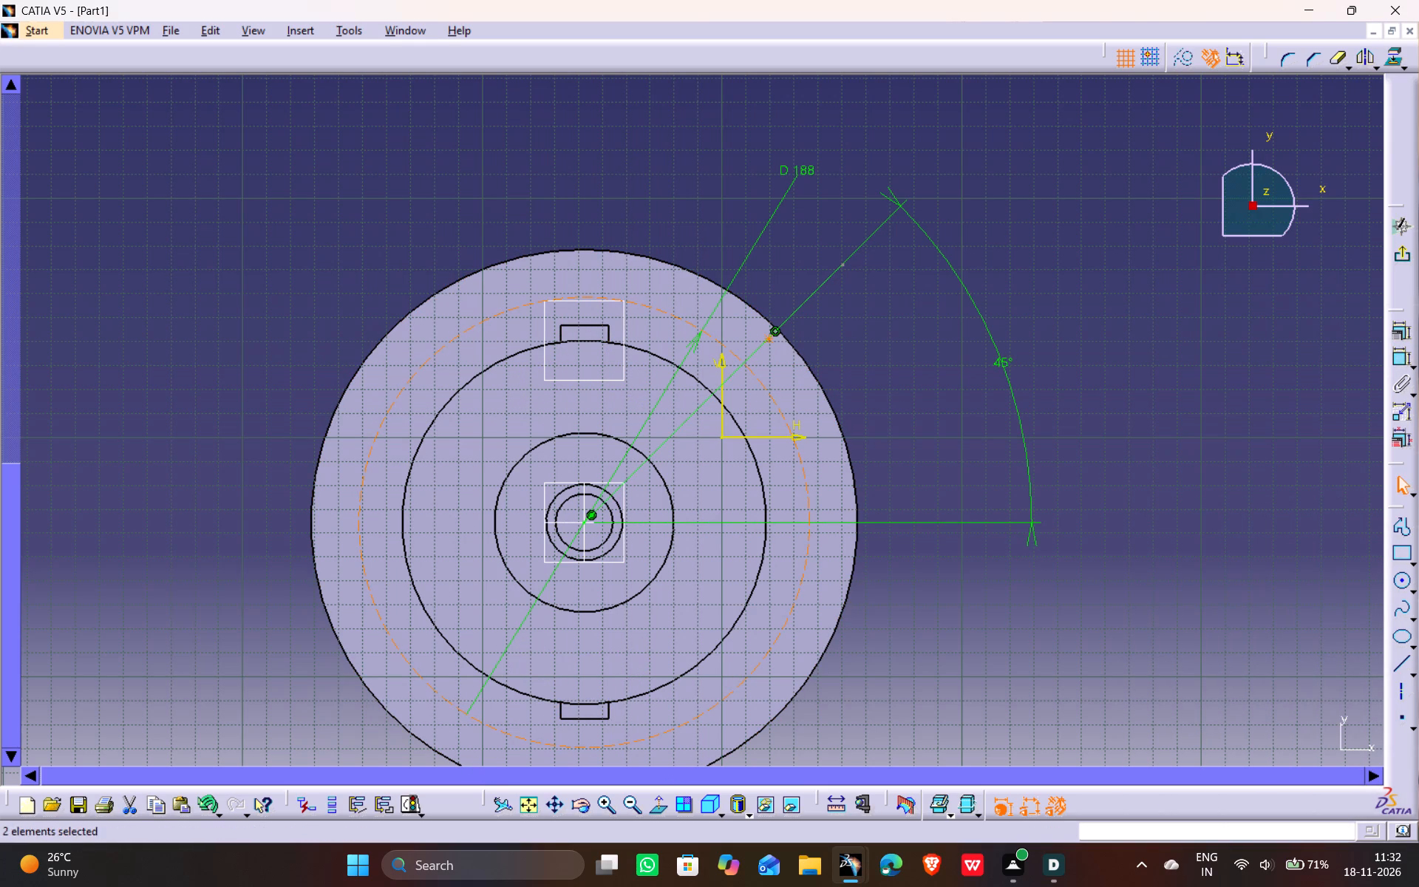
left_click(1403, 327)
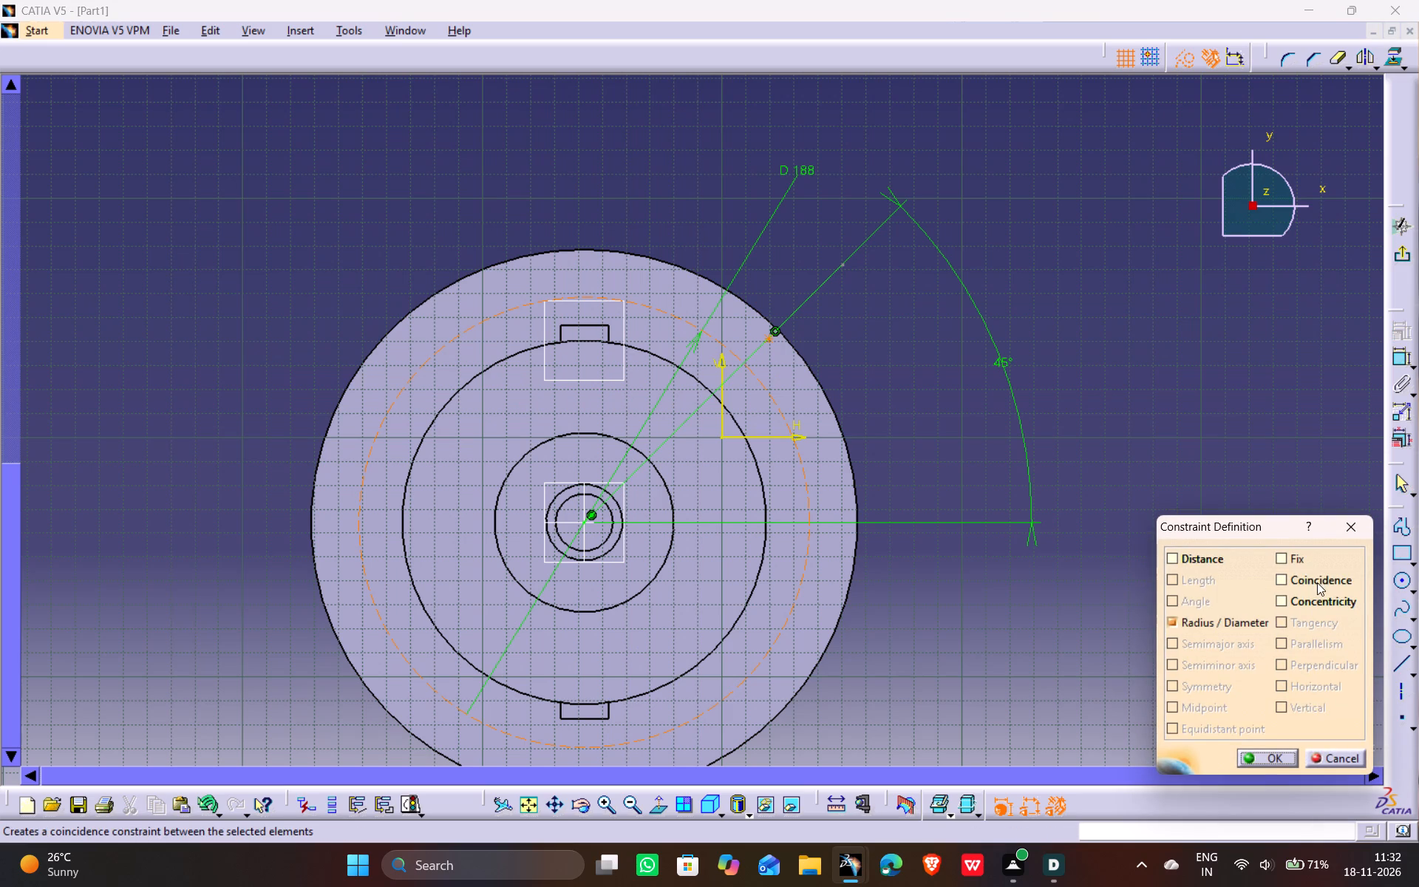
left_click(1317, 582)
left_click(1264, 756)
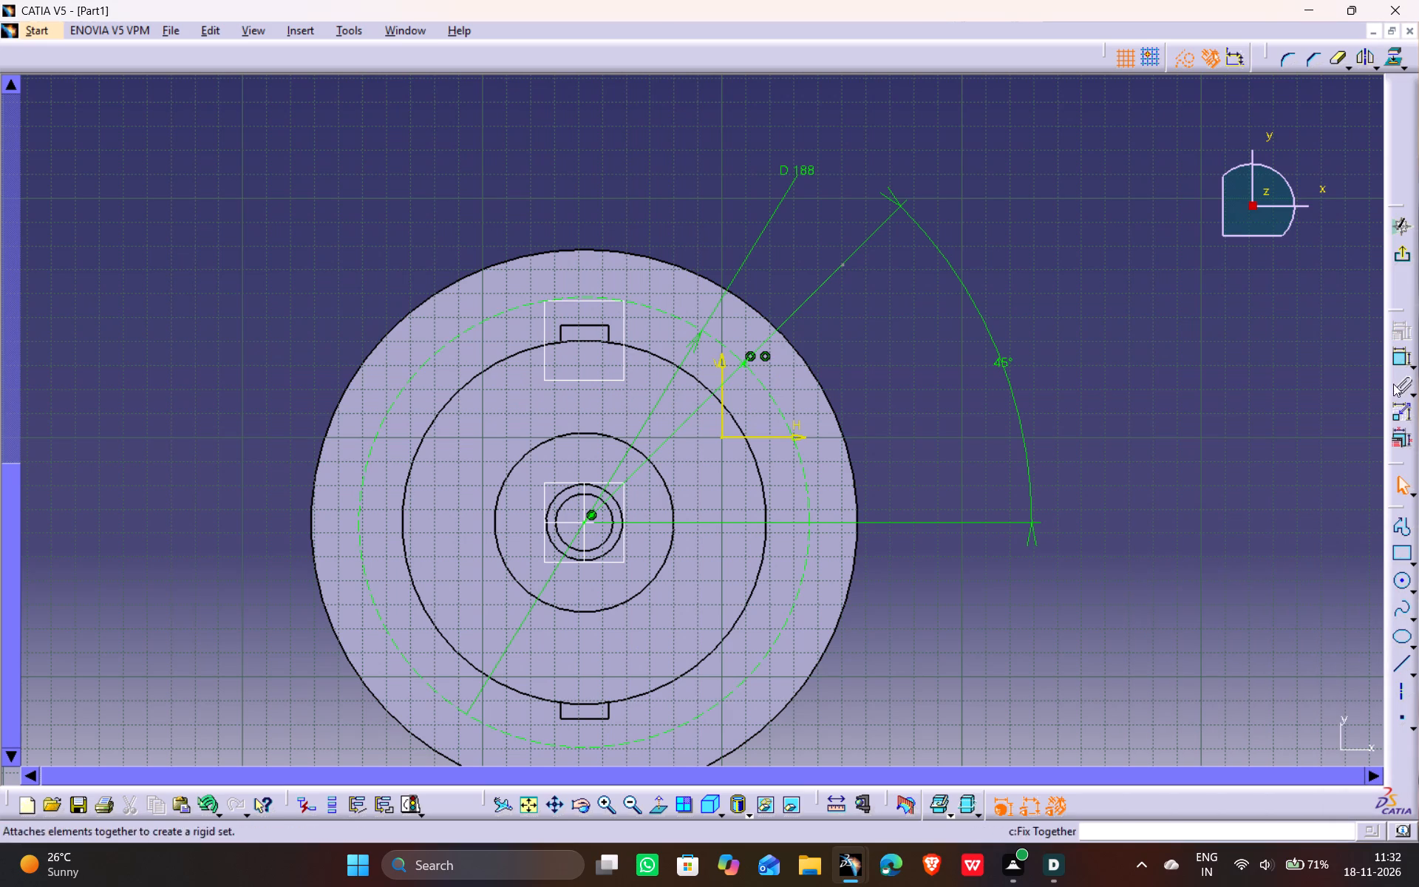
Finish the positioning sketch and create the blind, flat-bottomed hole in the base disc, 18 mm in diameter and 13 mm deep.
left_click(1398, 263)
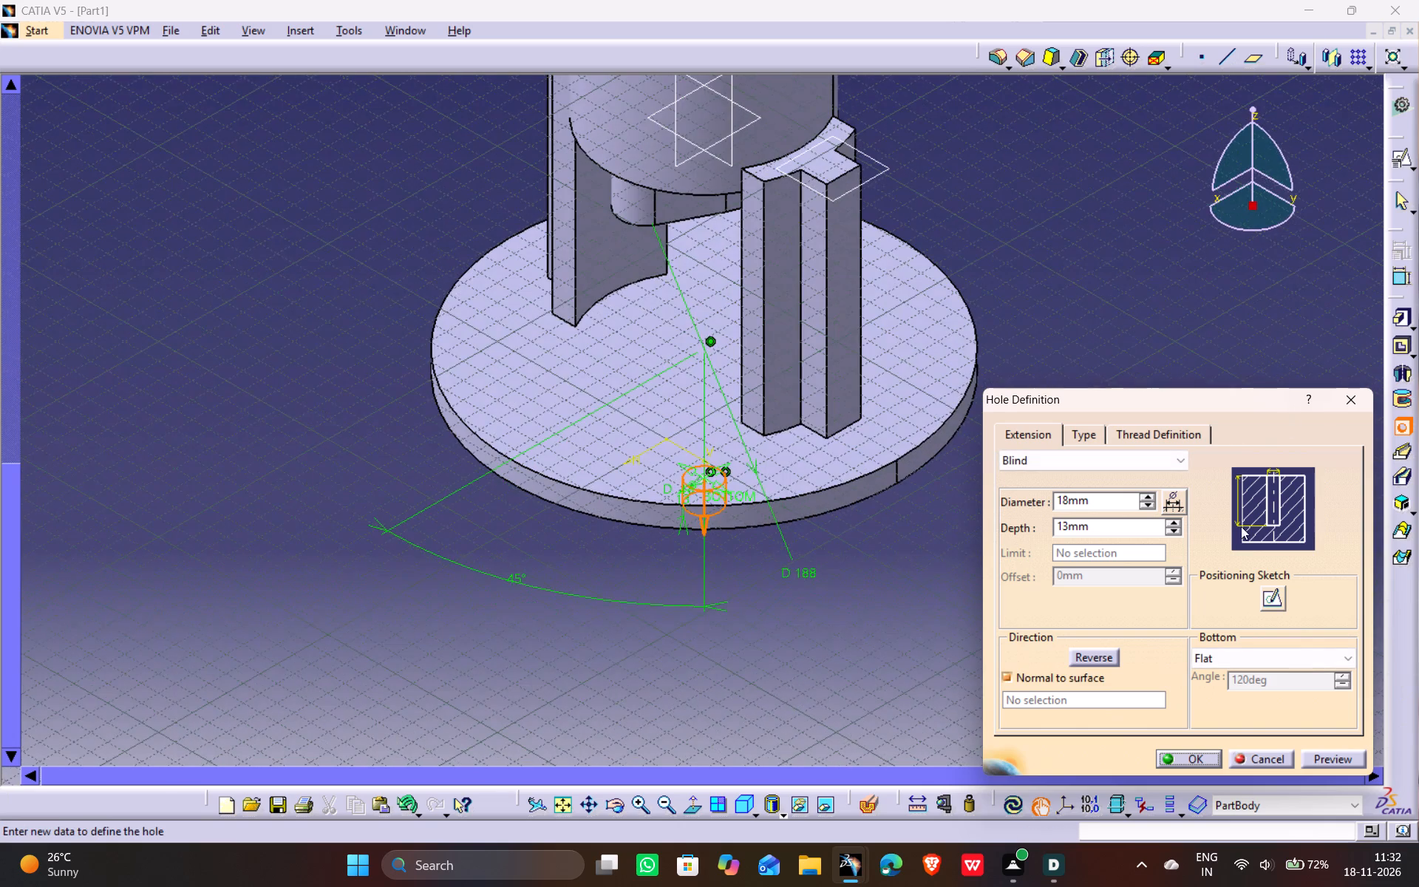
left_click(1333, 753)
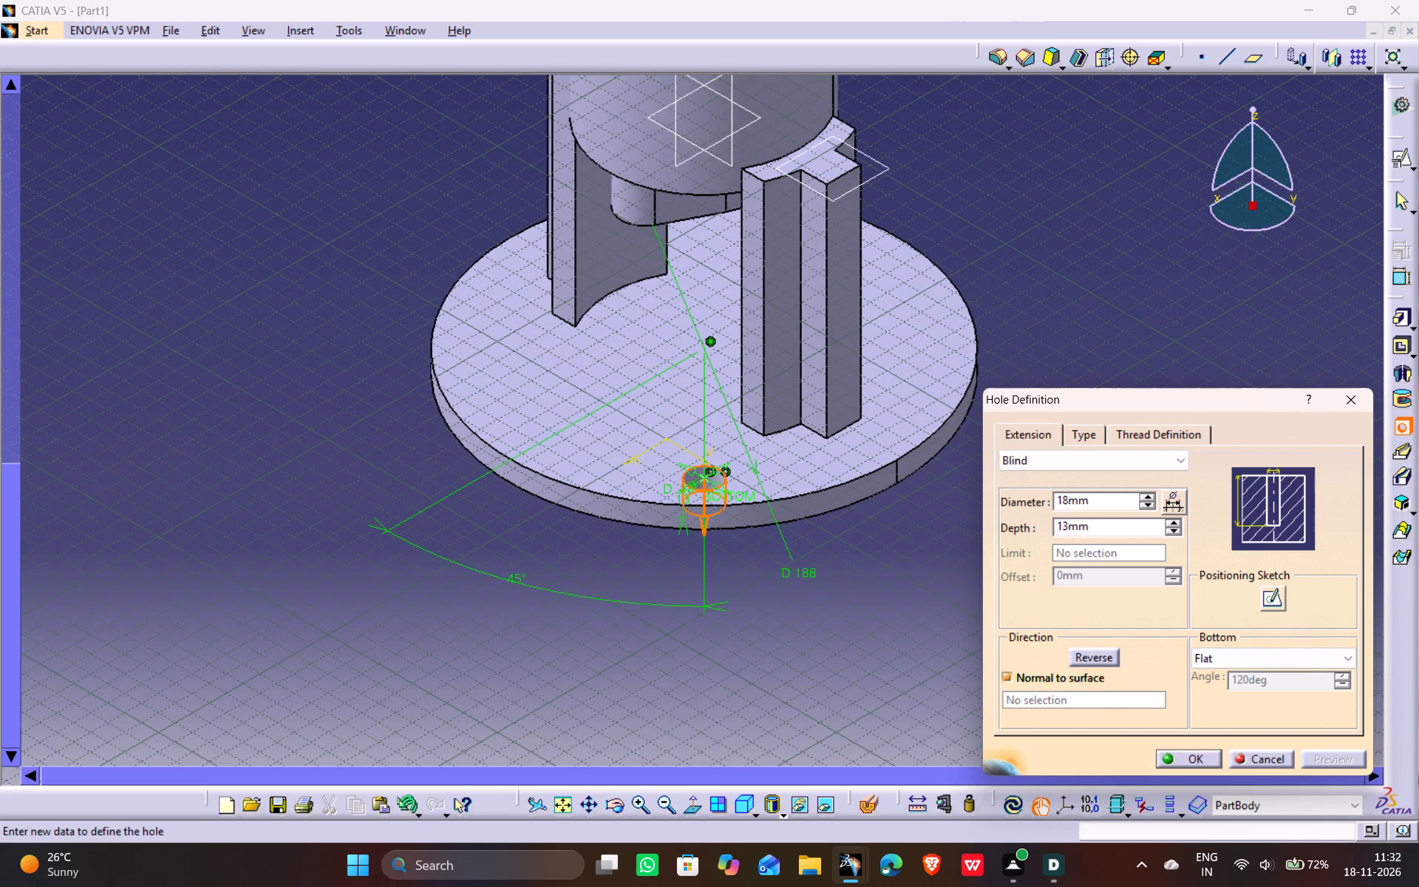
scroll(742, 292, "down", 3)
middle_click_drag(742, 292, 833, 240)
left_click_drag(742, 291, 833, 240)
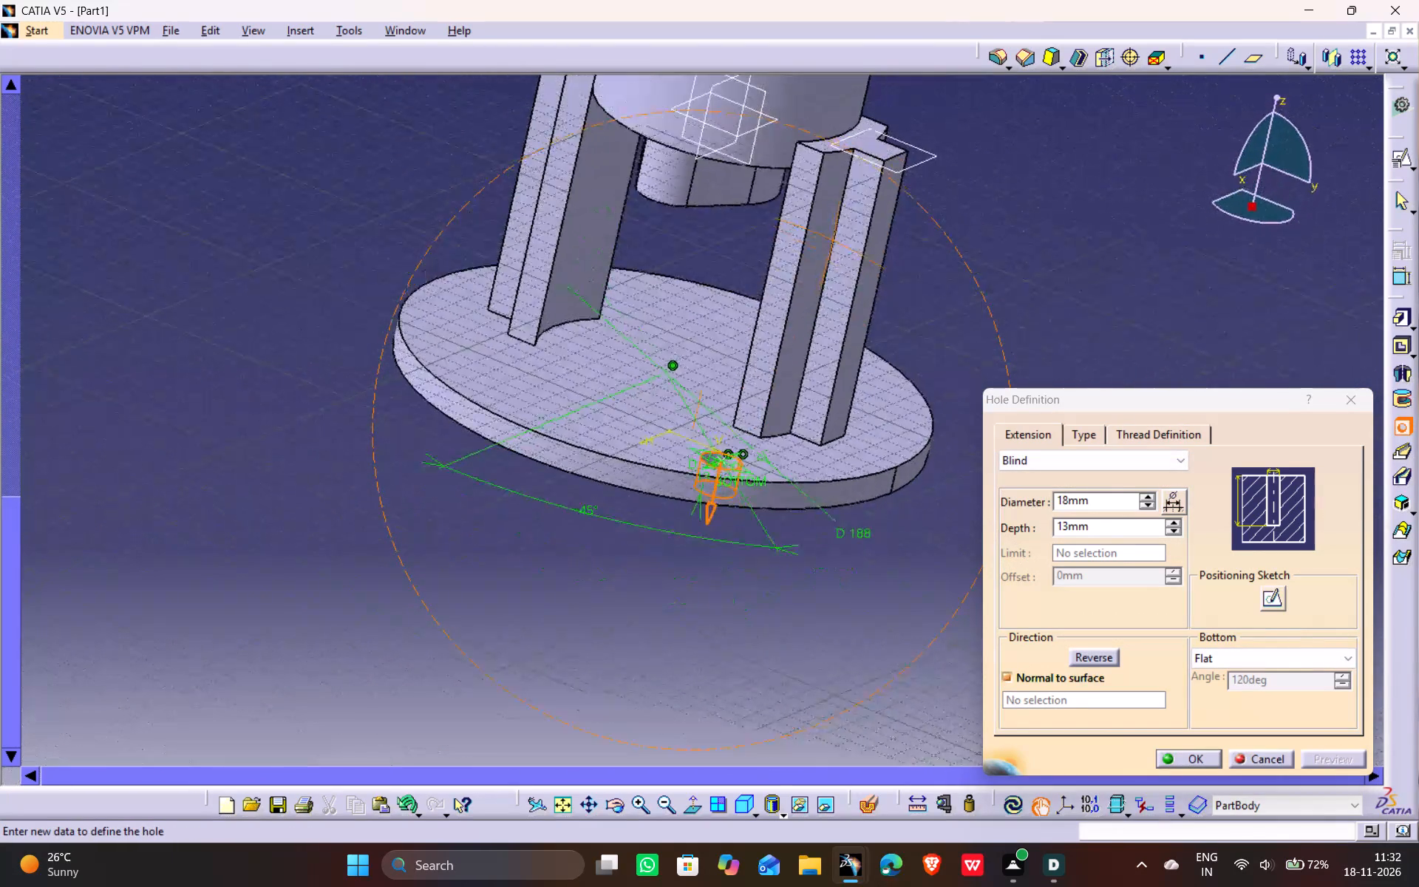
left_click_drag(833, 240, 812, 236)
middle_click_drag(833, 240, 812, 236)
scroll(639, 375, "down", 1)
middle_click_drag(639, 375, 596, 433)
scroll(639, 375, "down", 2)
left_click_drag(628, 390, 596, 432)
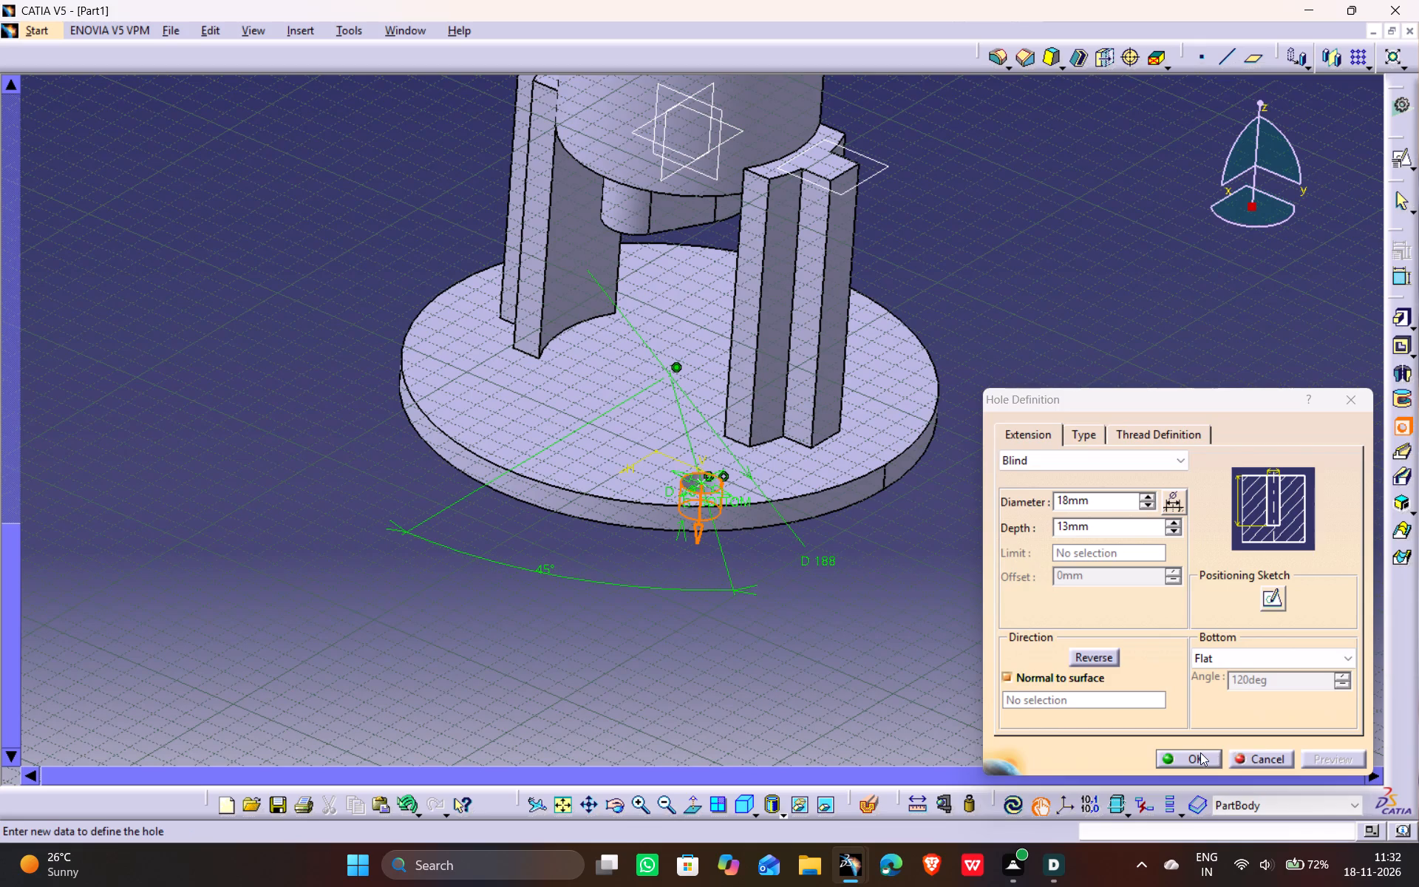
left_click(1200, 752)
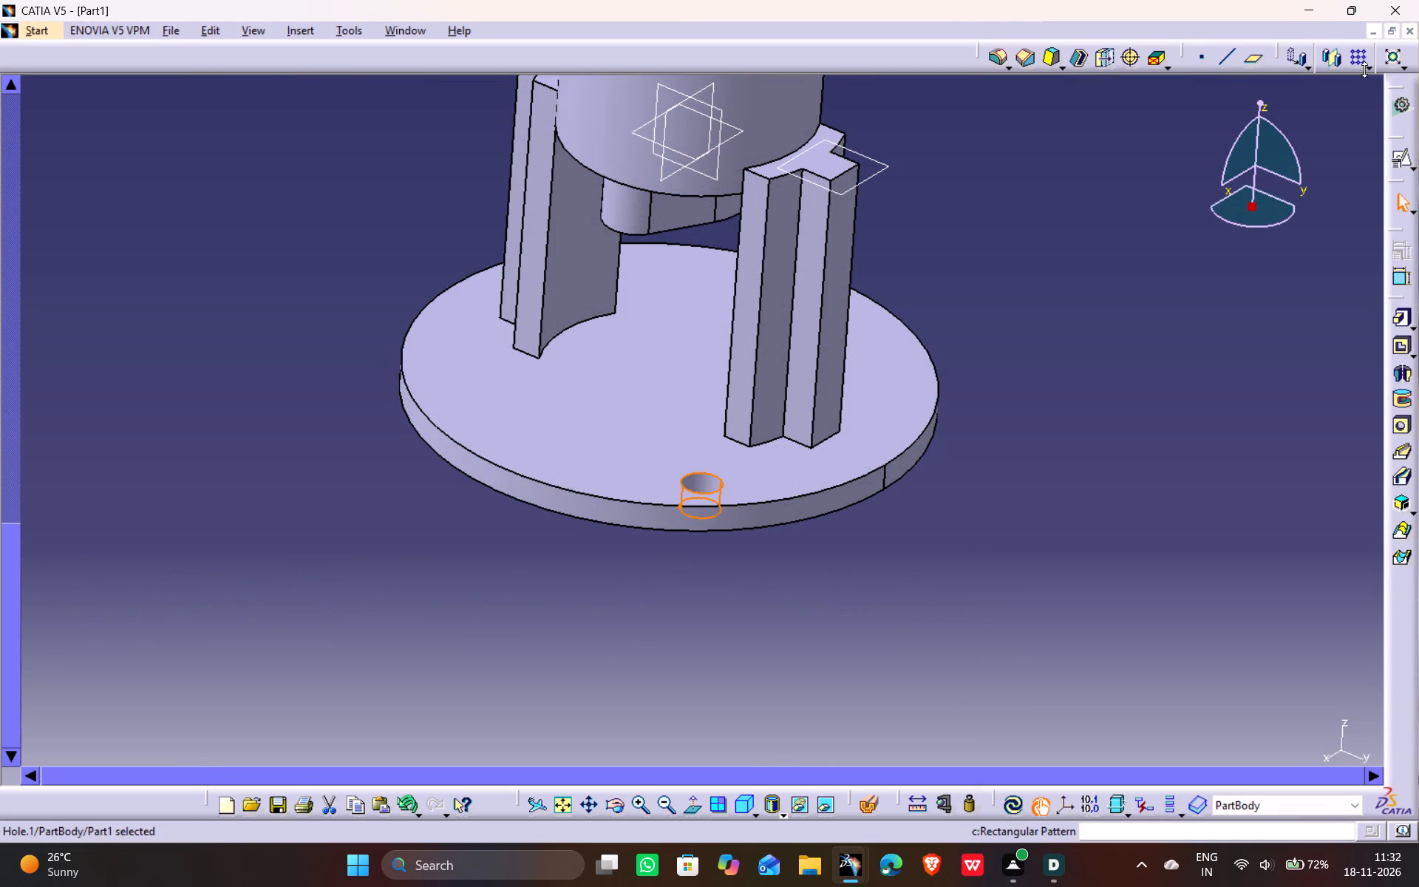
Circular-pattern the base disc hole with 4 instances at 90° spacing, using the disc's top face as reference.
left_click(1370, 67)
left_click(1370, 71)
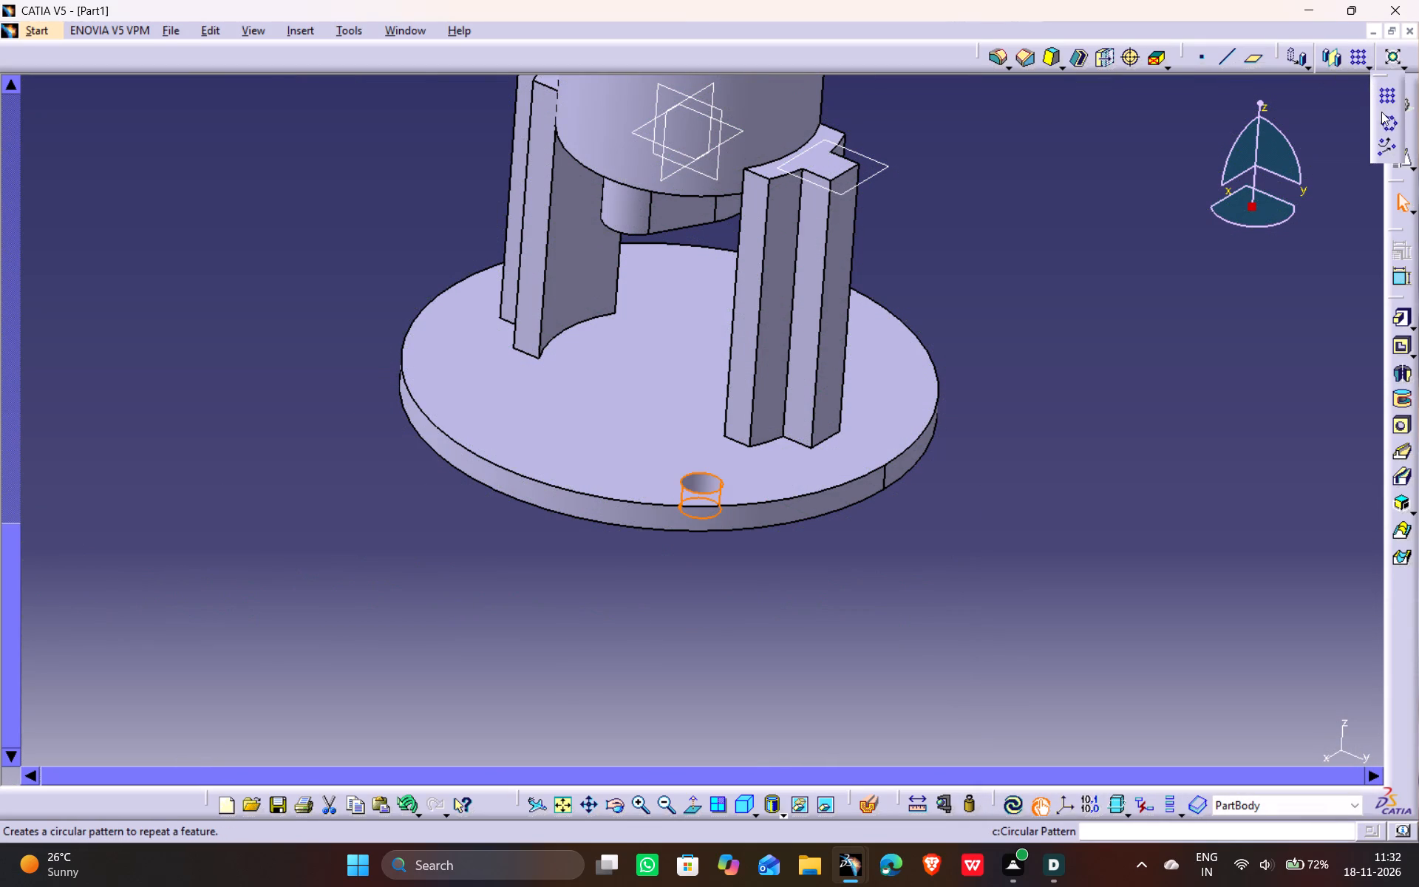
left_click(1385, 116)
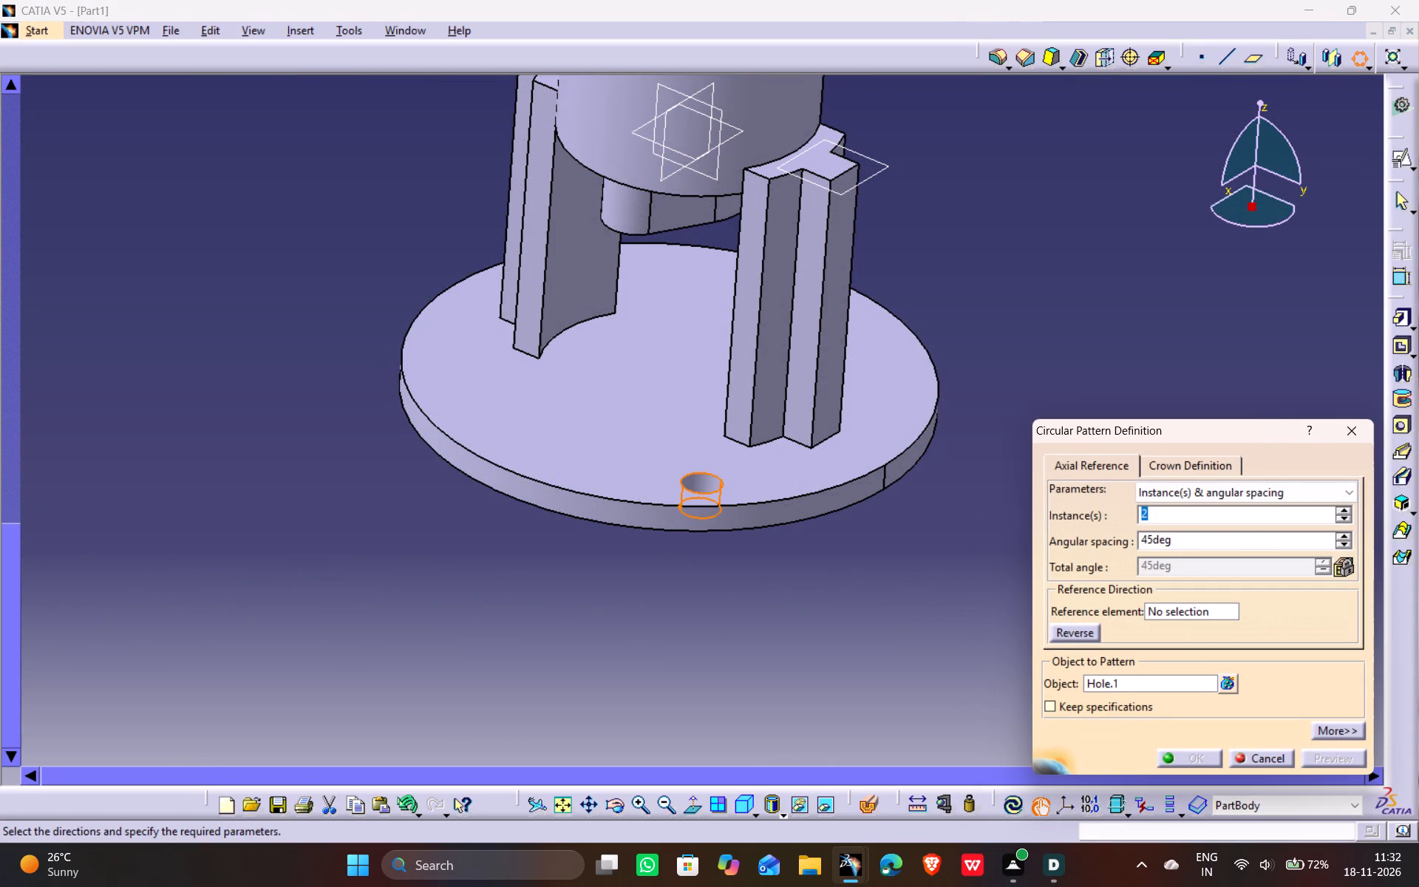
key("4")
left_click_drag(1151, 537, 1106, 540)
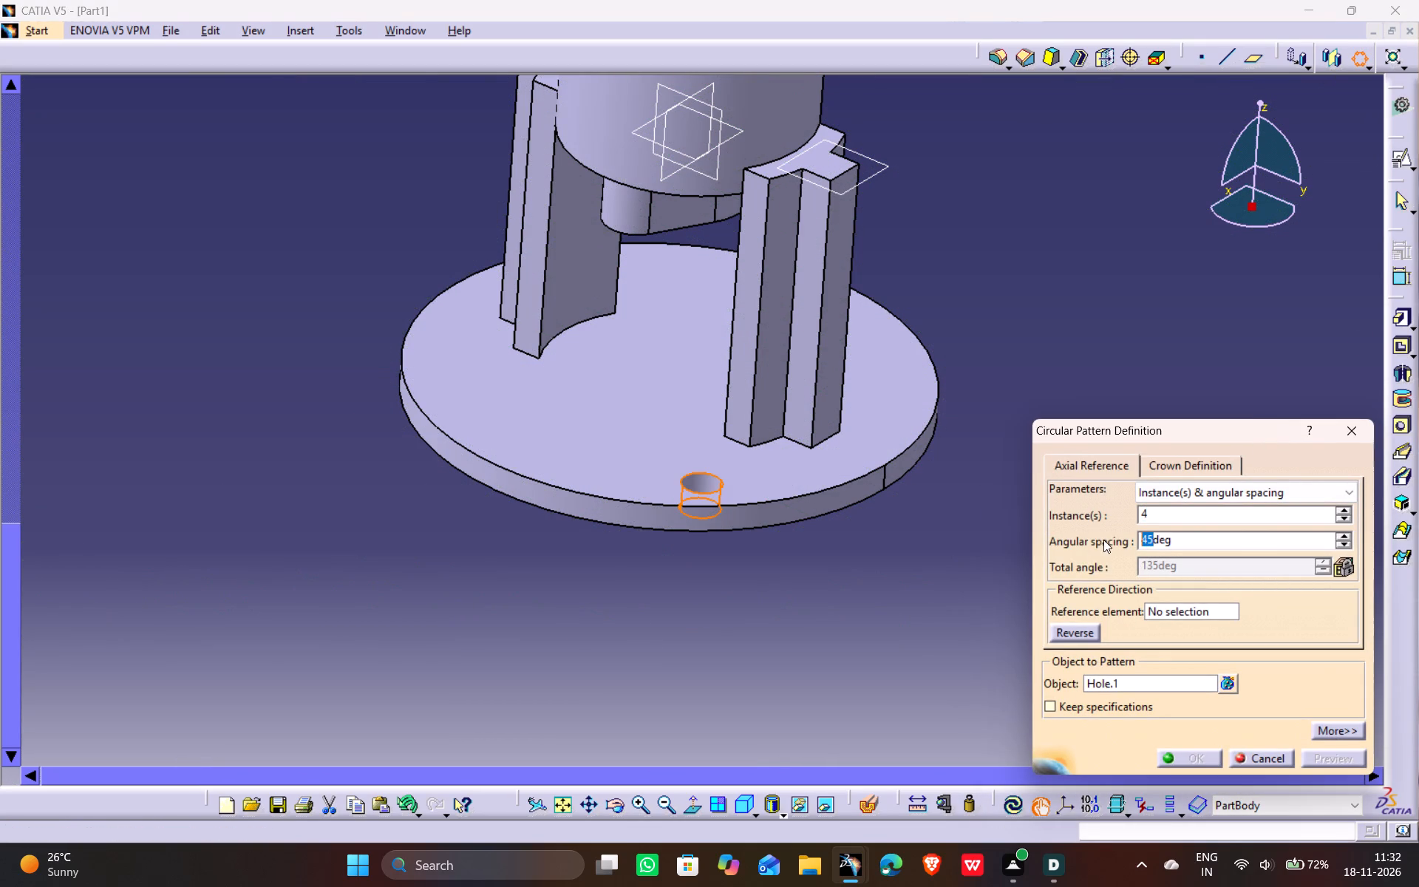
key("9")
key("0")
left_click(1122, 348)
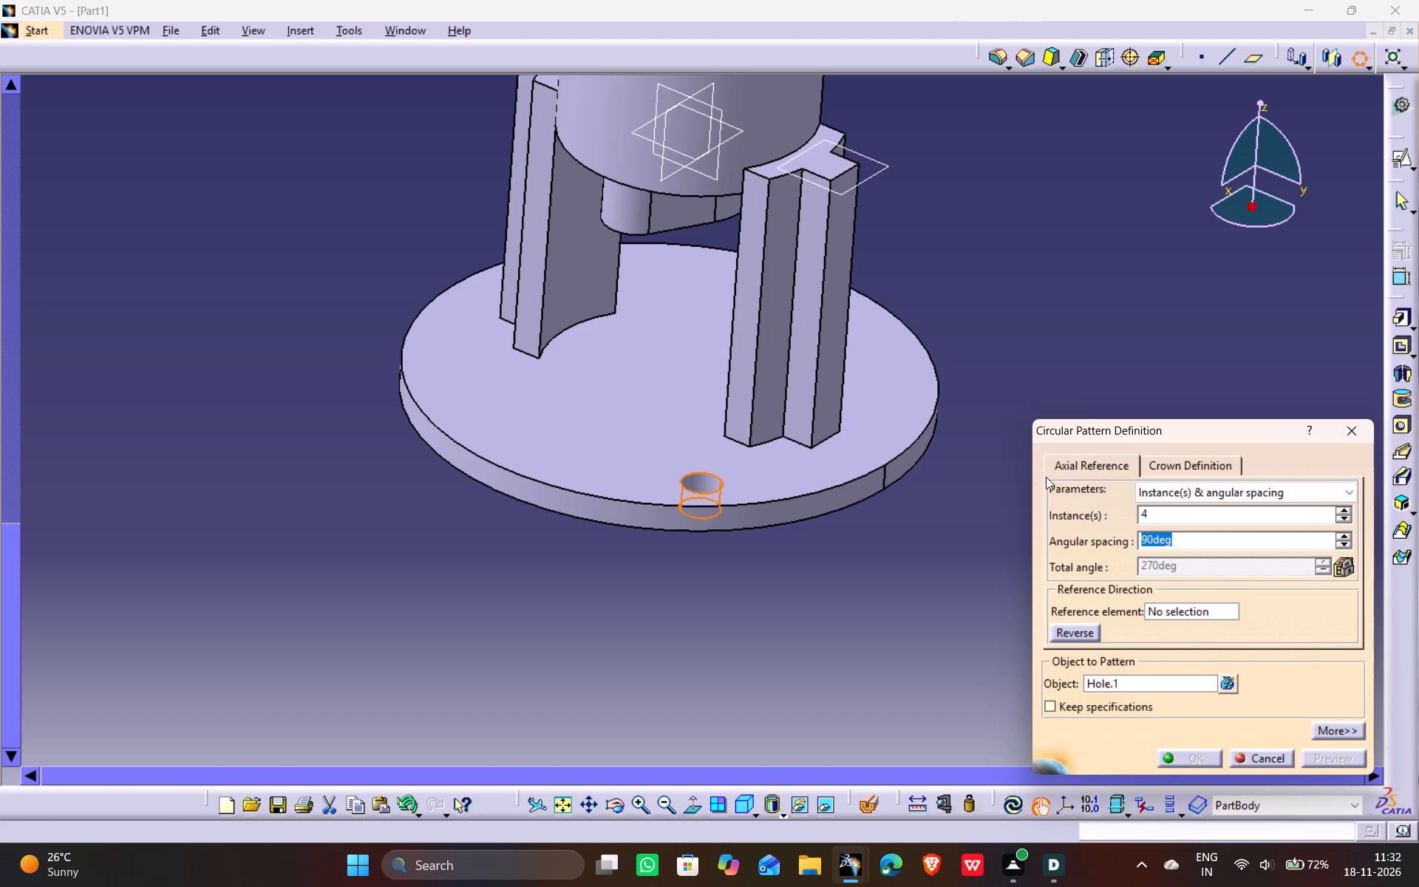
left_click(1208, 602)
left_click(1177, 611)
left_click(676, 427)
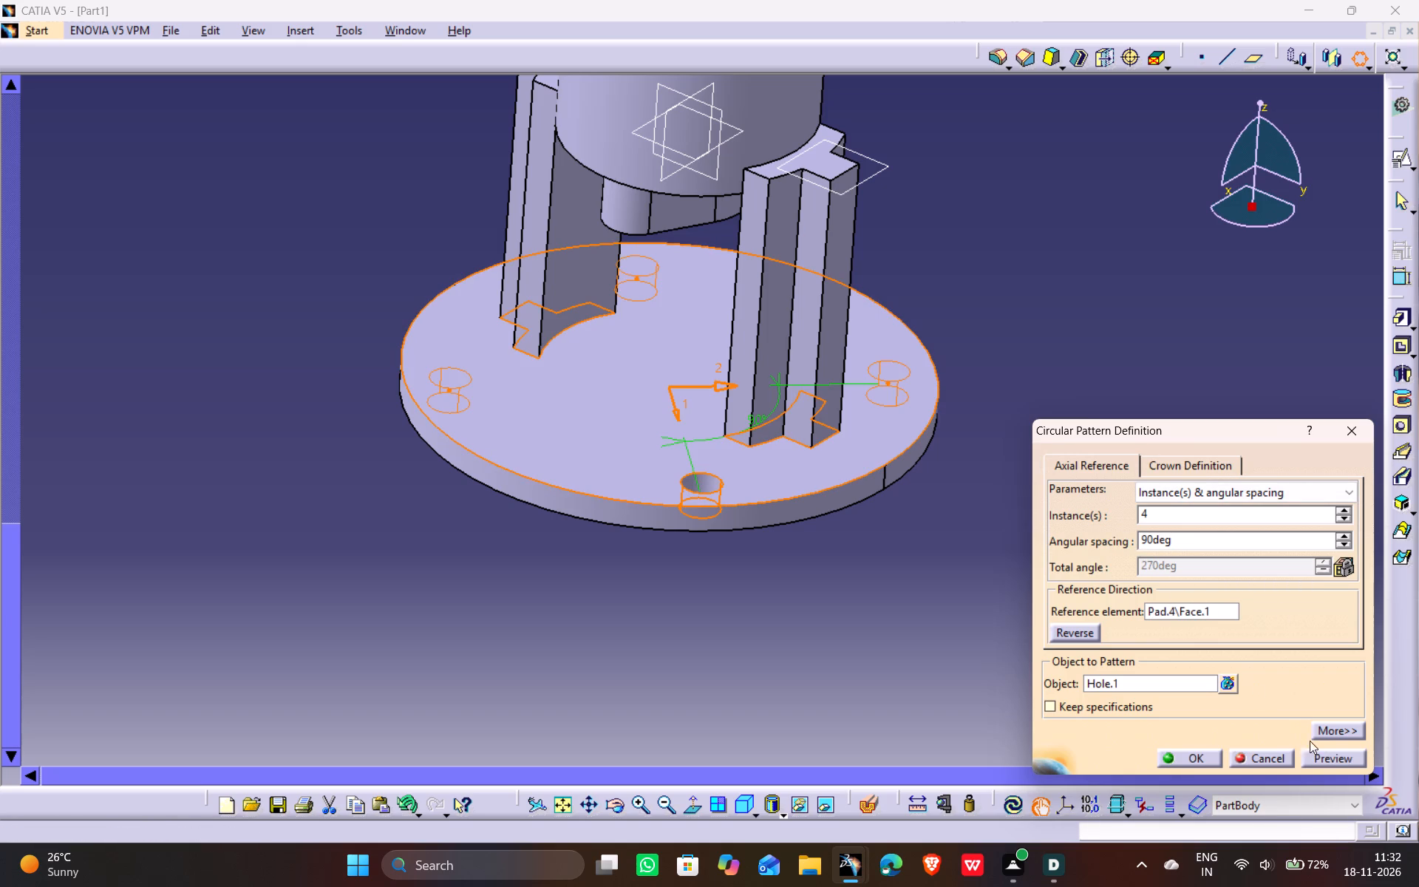
left_click(1332, 754)
left_click(1198, 751)
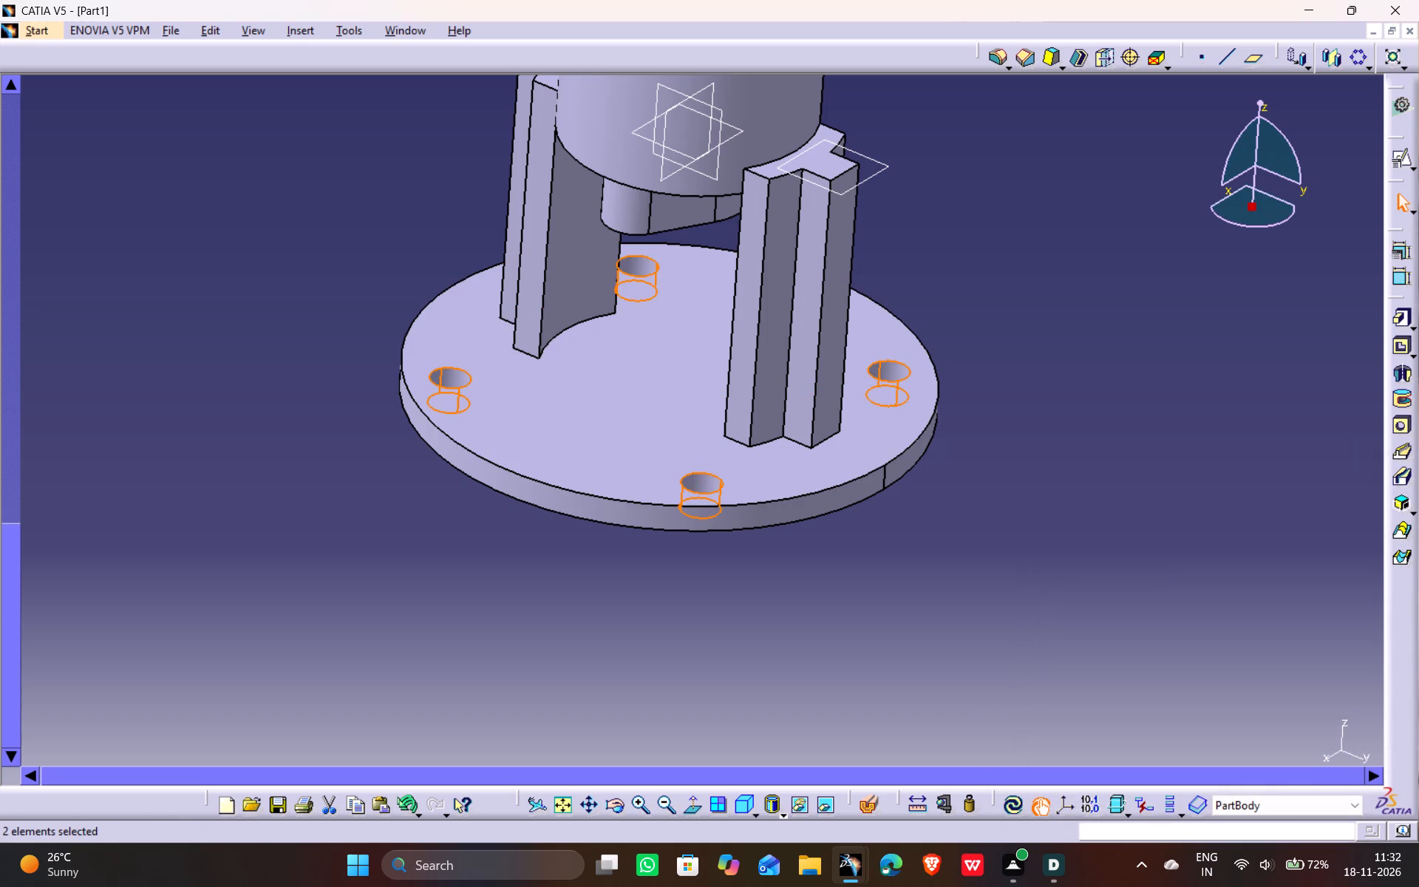
left_click(1158, 517)
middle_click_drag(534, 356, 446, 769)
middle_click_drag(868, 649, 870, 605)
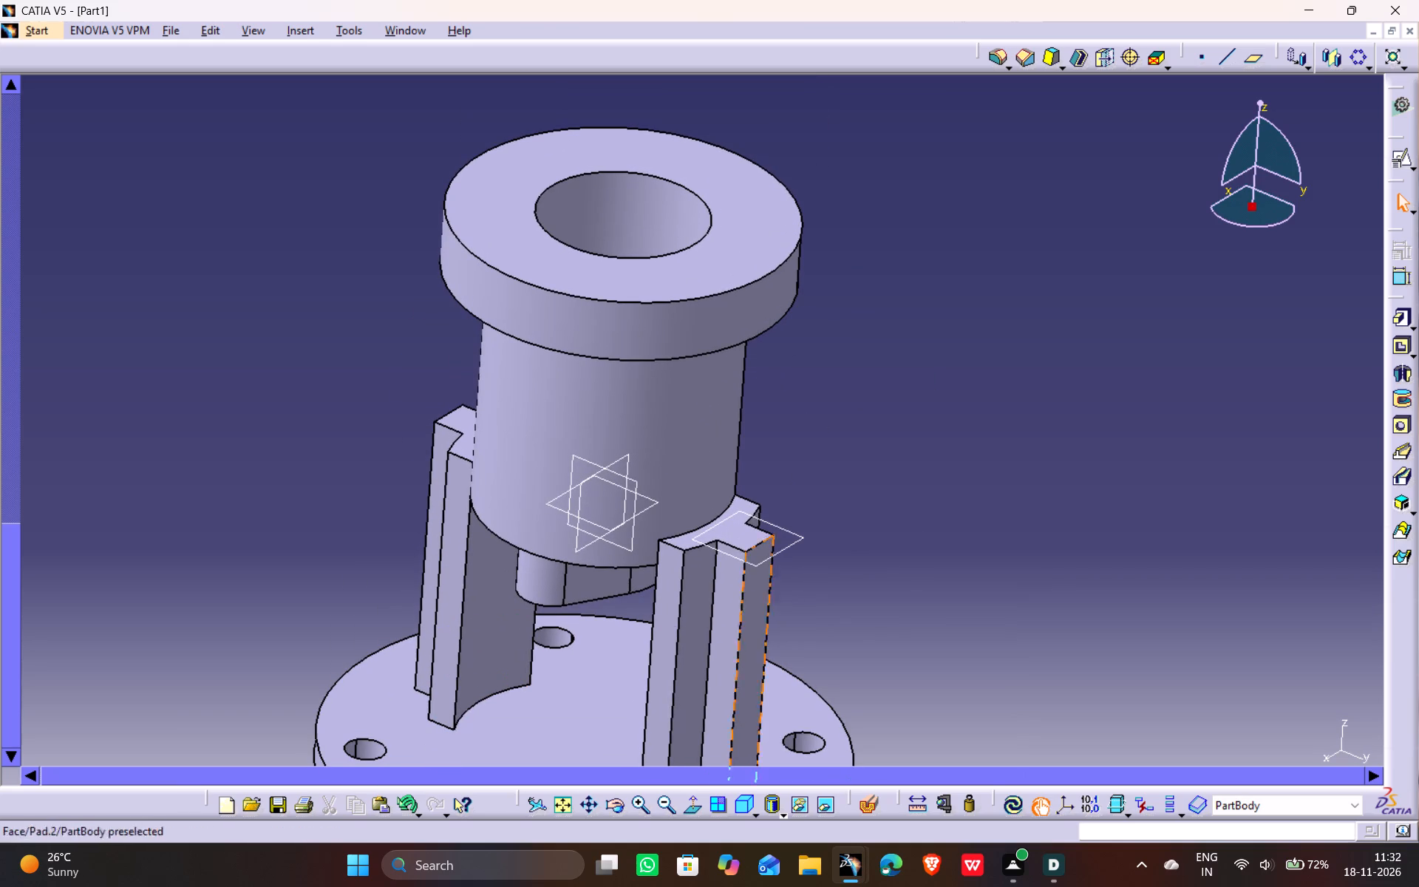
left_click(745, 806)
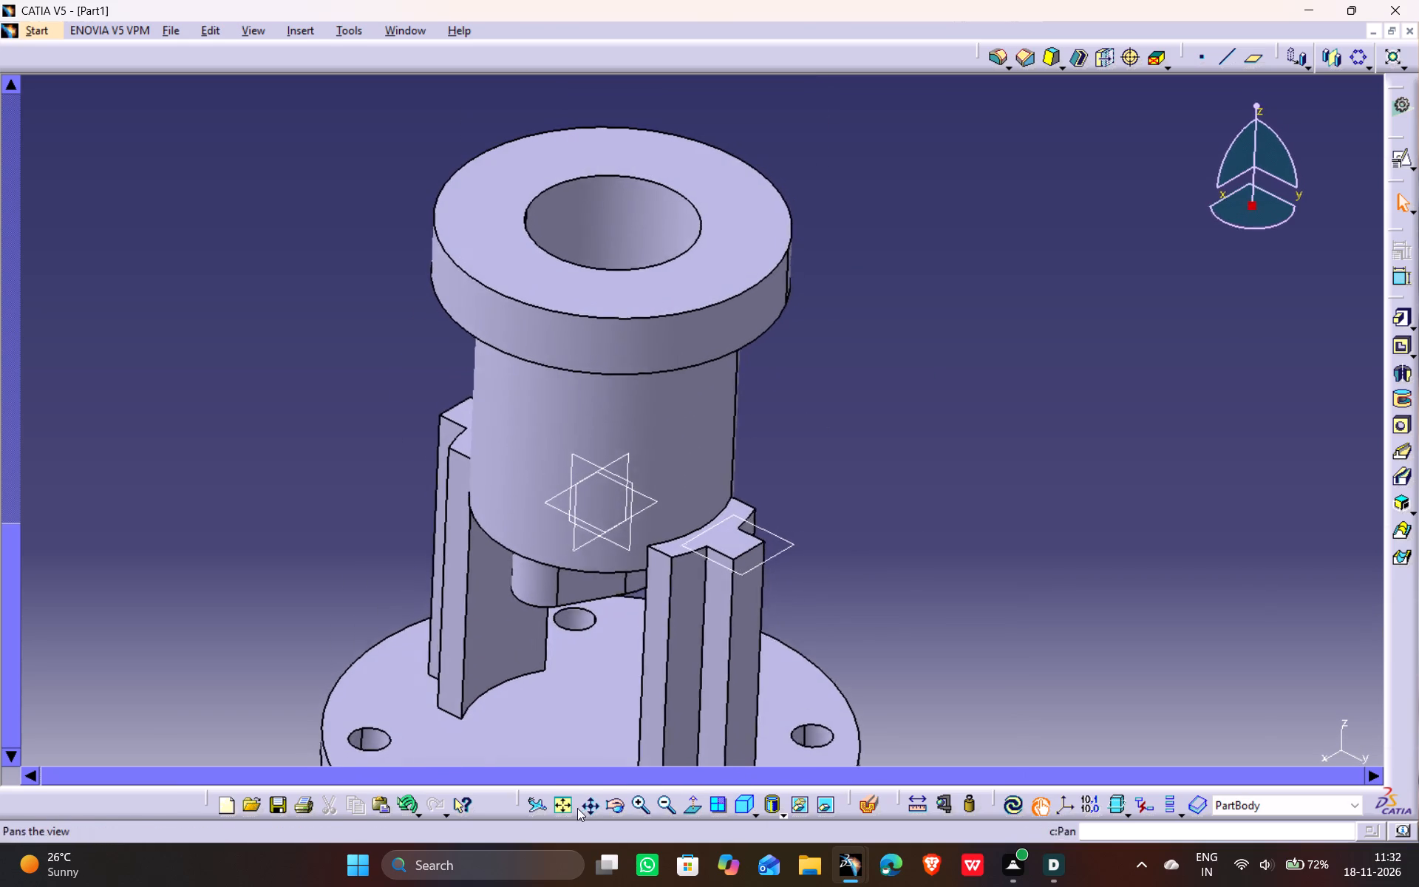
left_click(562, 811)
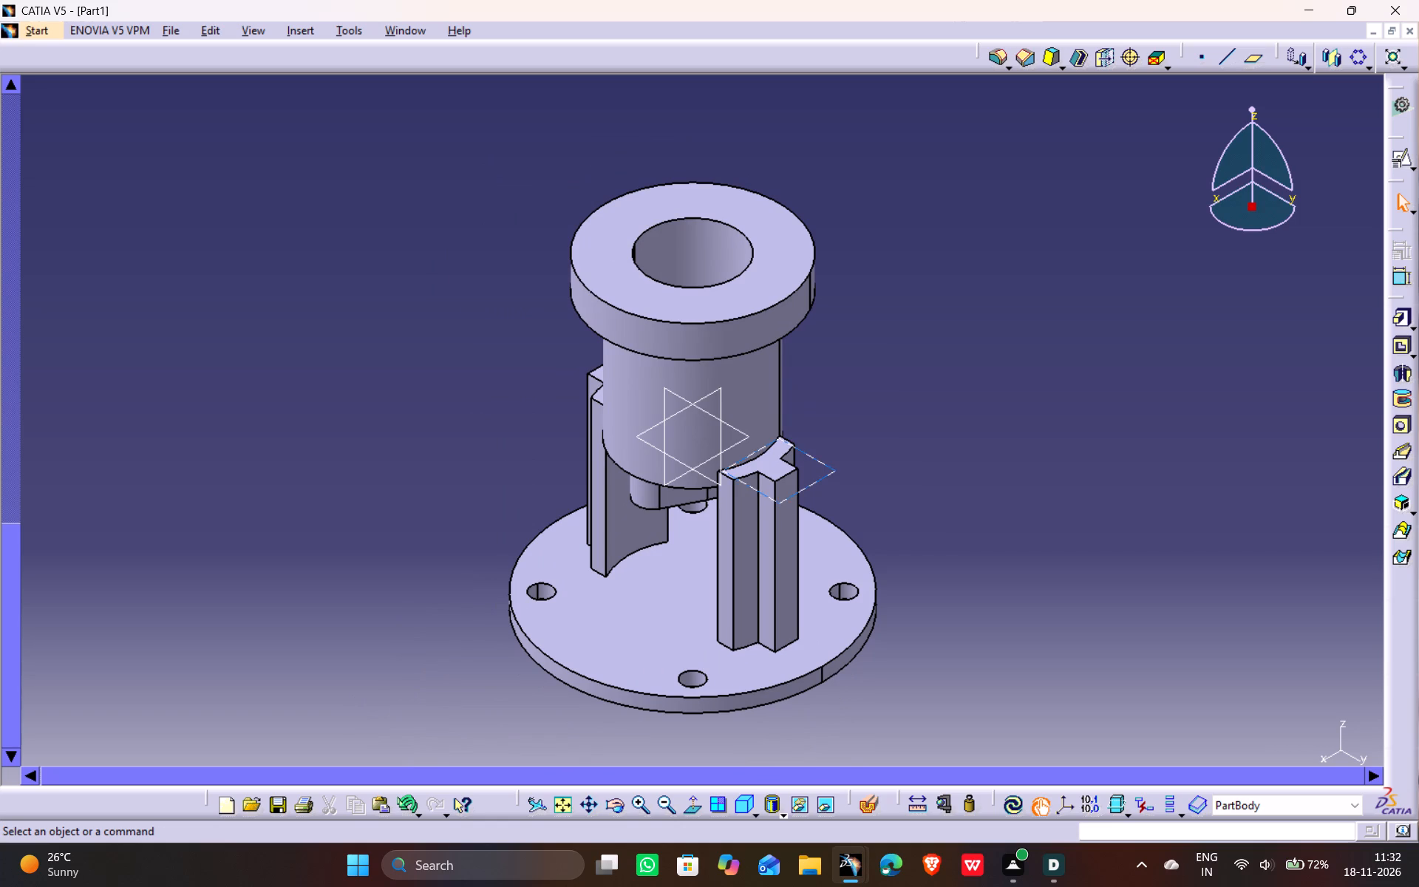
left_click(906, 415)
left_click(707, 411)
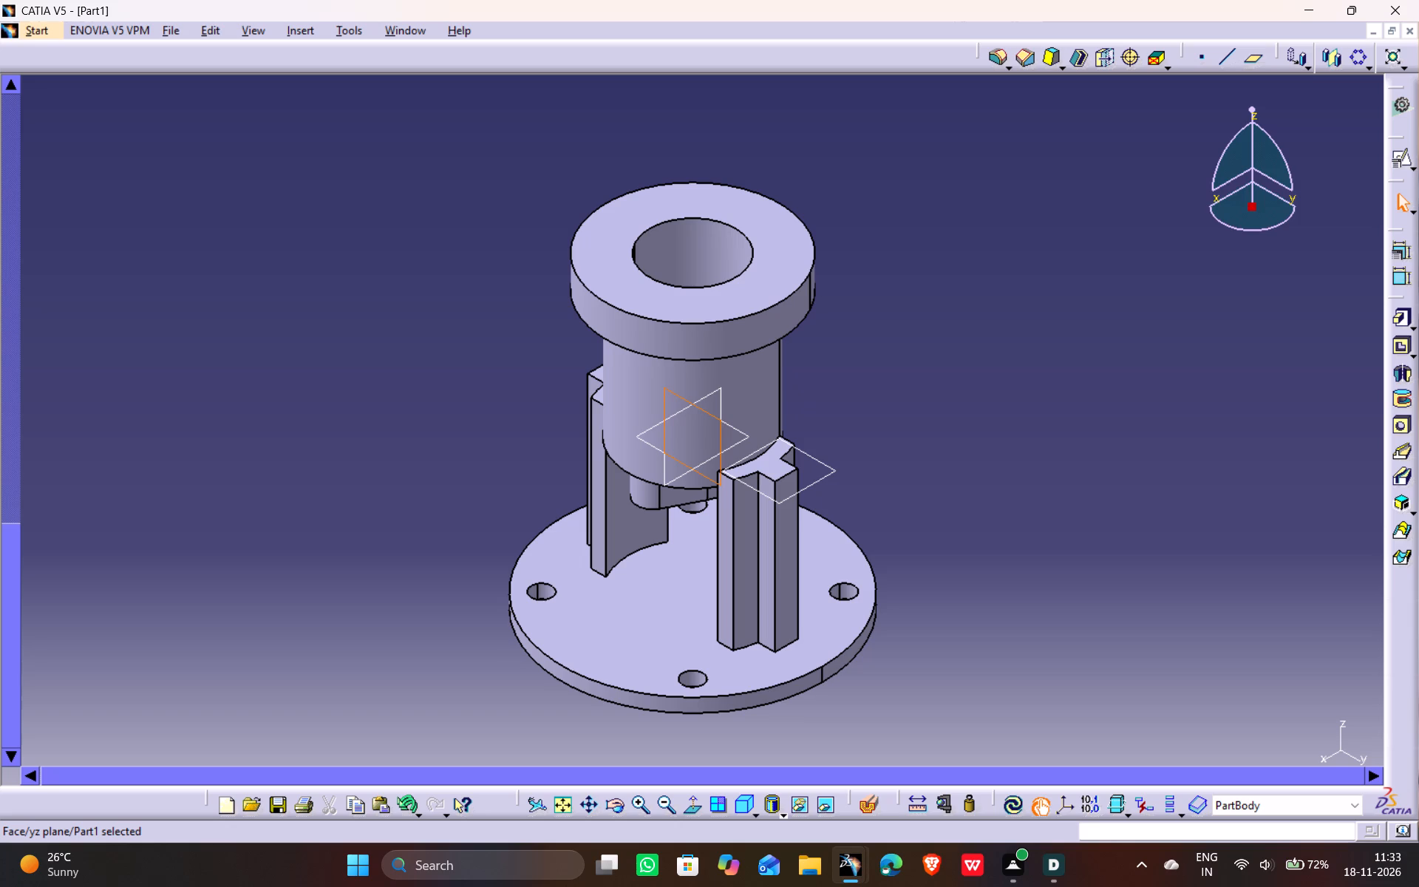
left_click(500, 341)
Edit the shaft's profile sketch to set the top flange's outer radius to 125/2 mm and update the part.
scroll(185, 390, "up", 14)
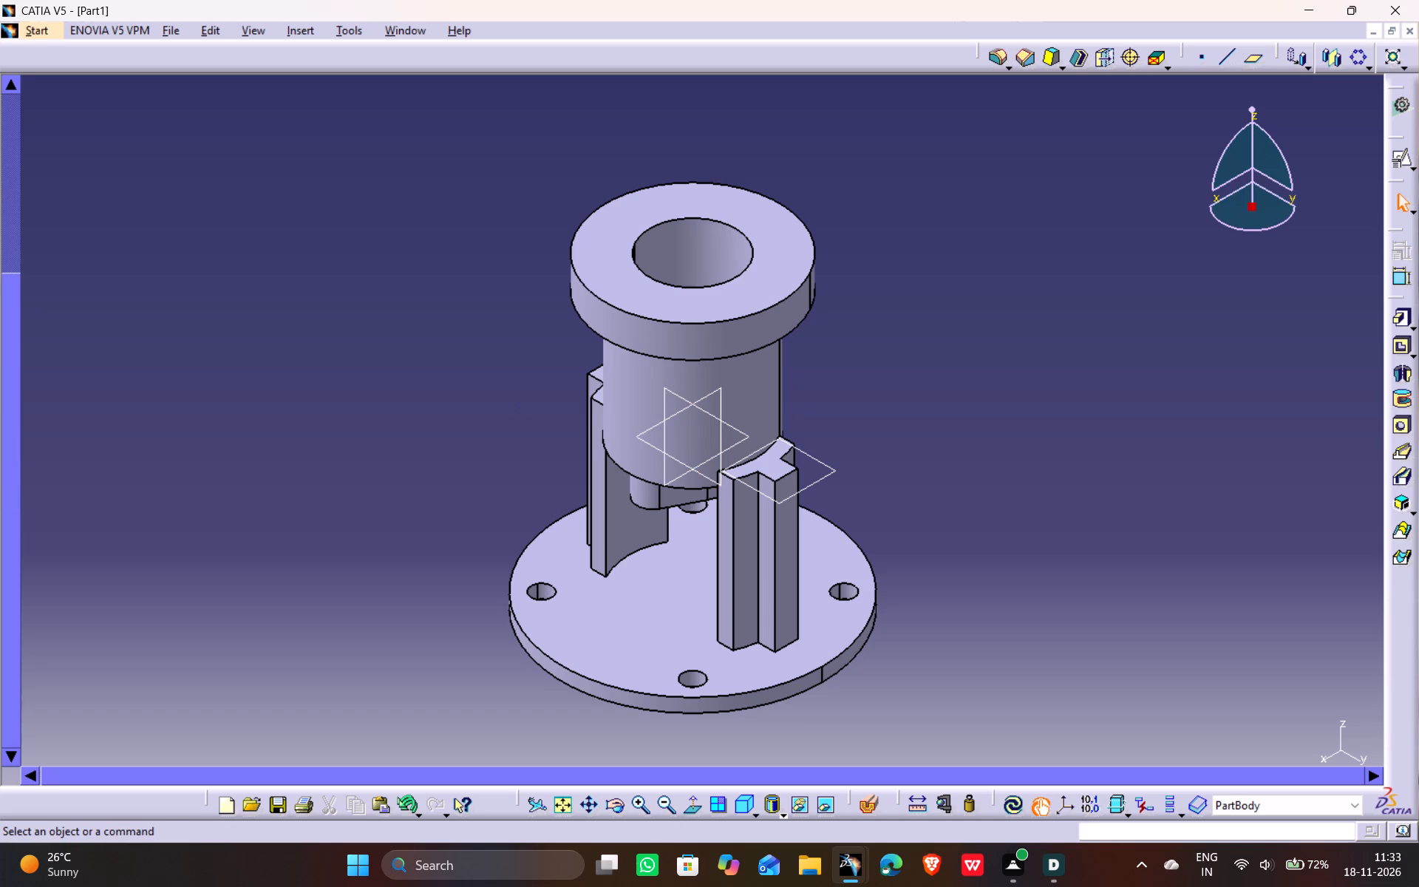
scroll(178, 392, "up", 4)
left_click(25, 109)
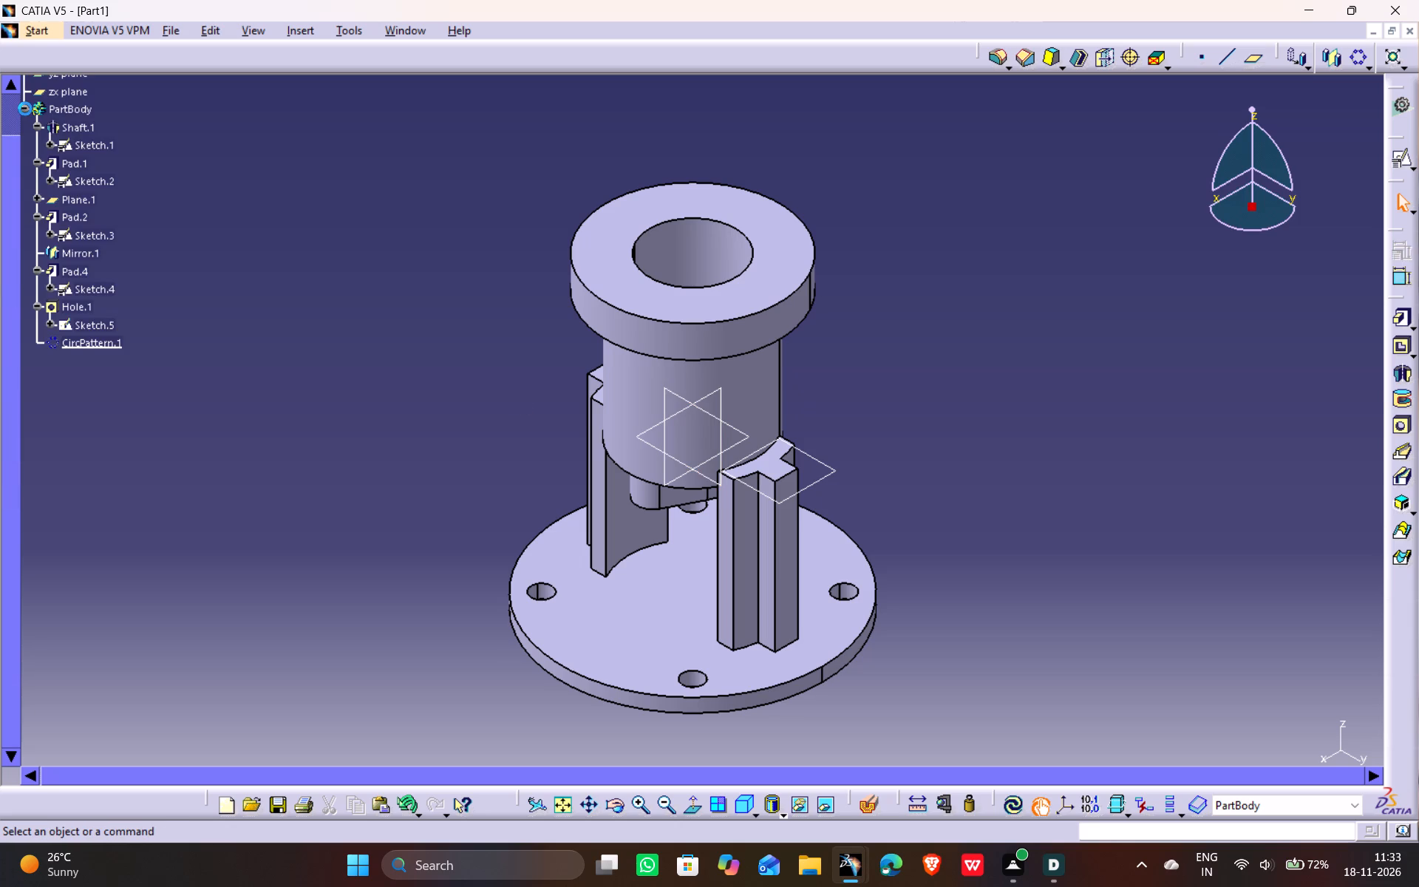
double_click(92, 148)
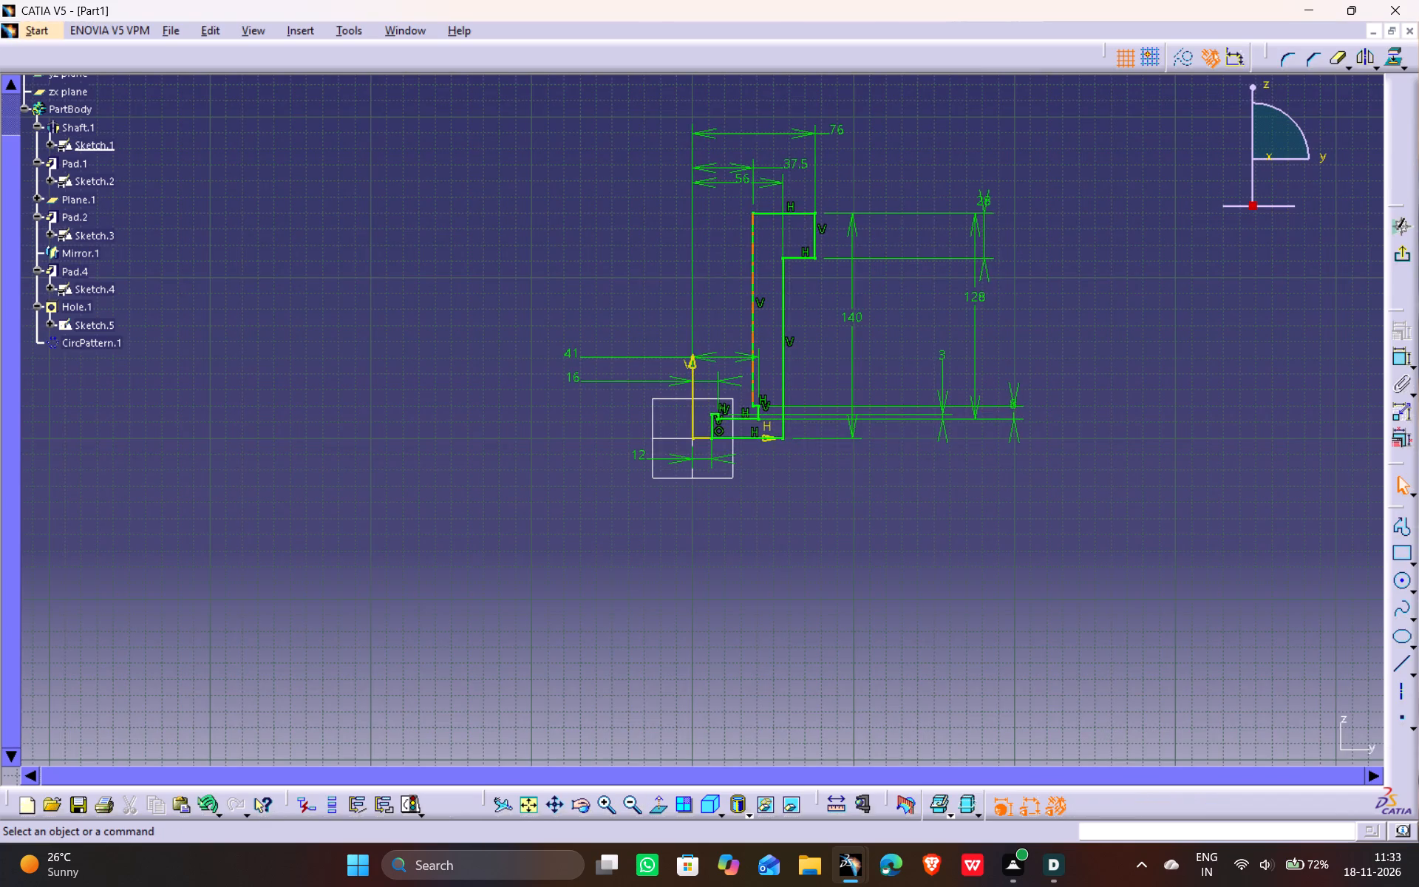
middle_click_drag(783, 291, 724, 532)
double_click(778, 371)
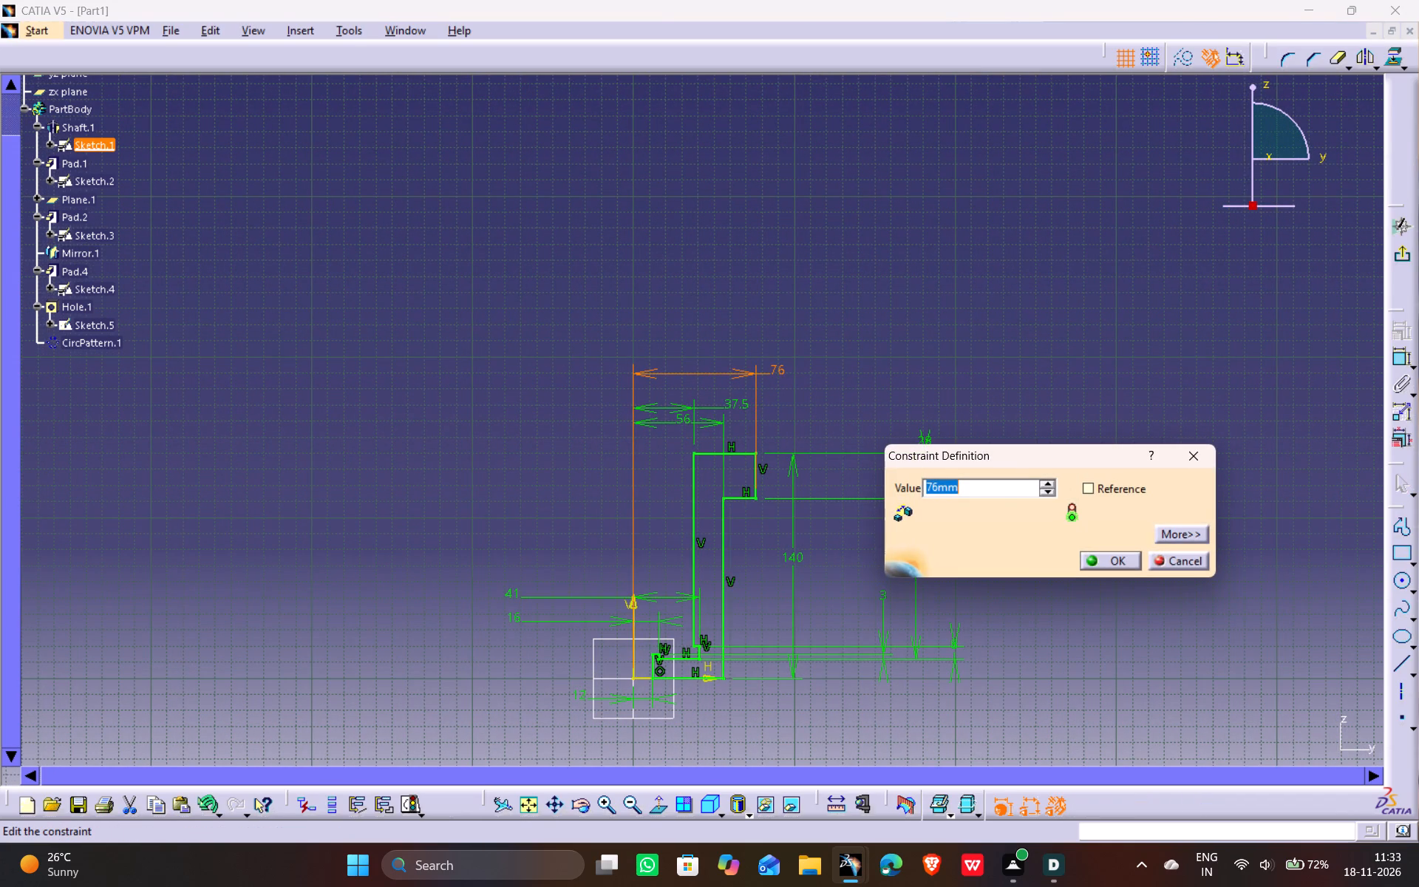
type("125/2")
key("Return")
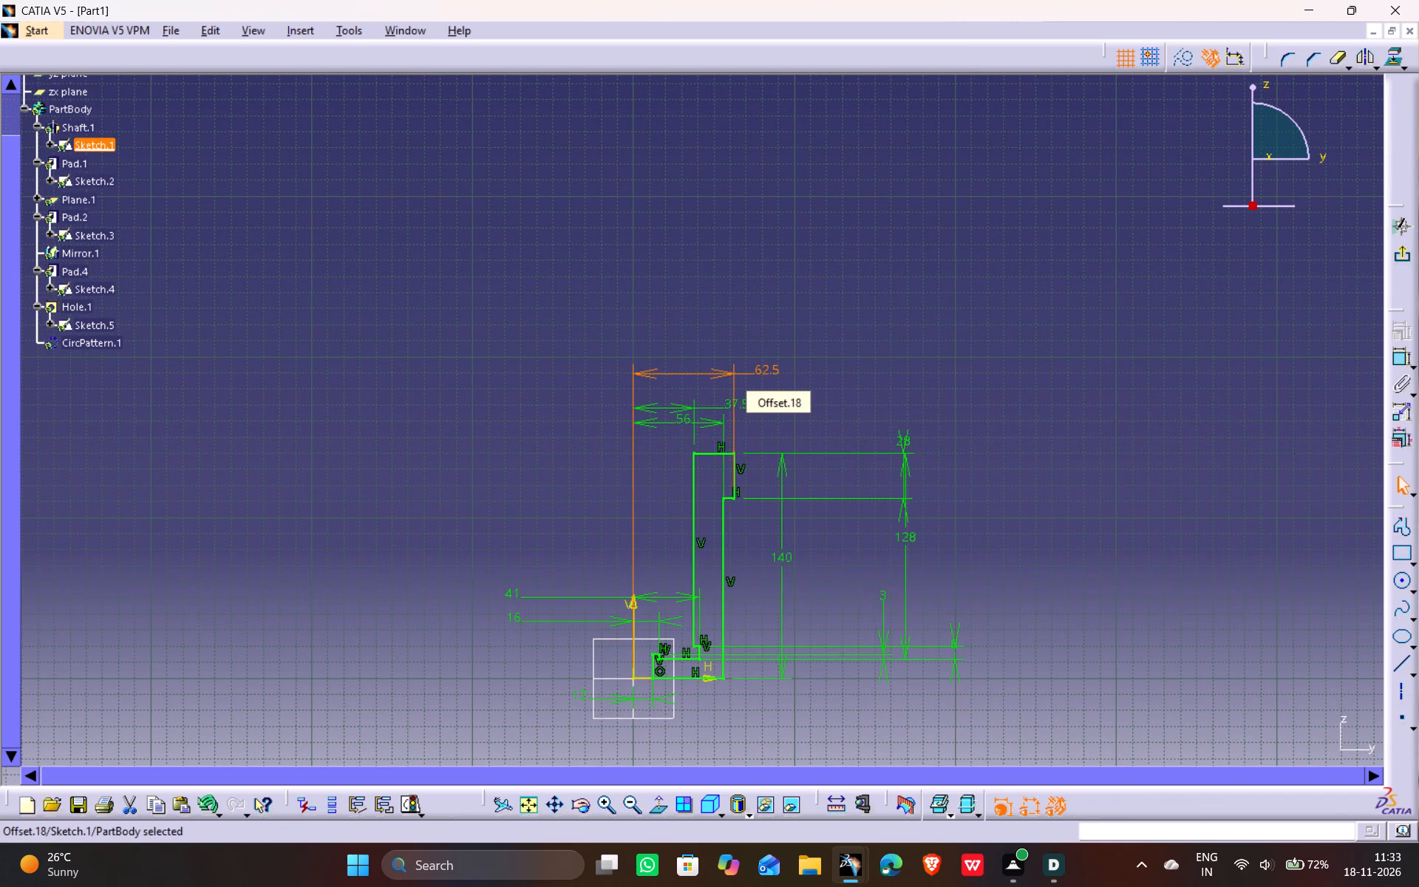
left_click(1000, 401)
left_click(1402, 258)
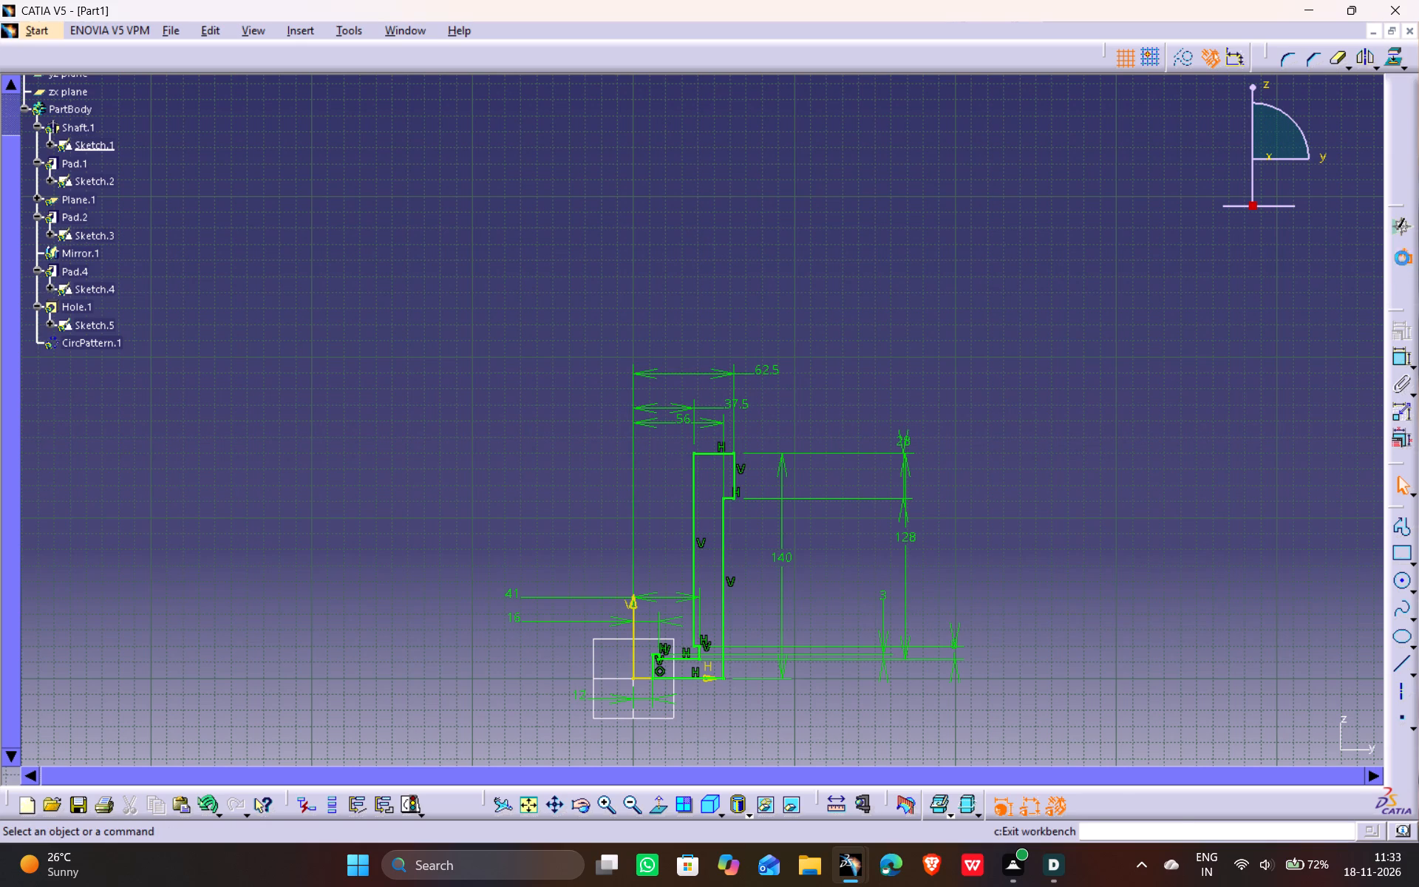
key("ctrl+u")
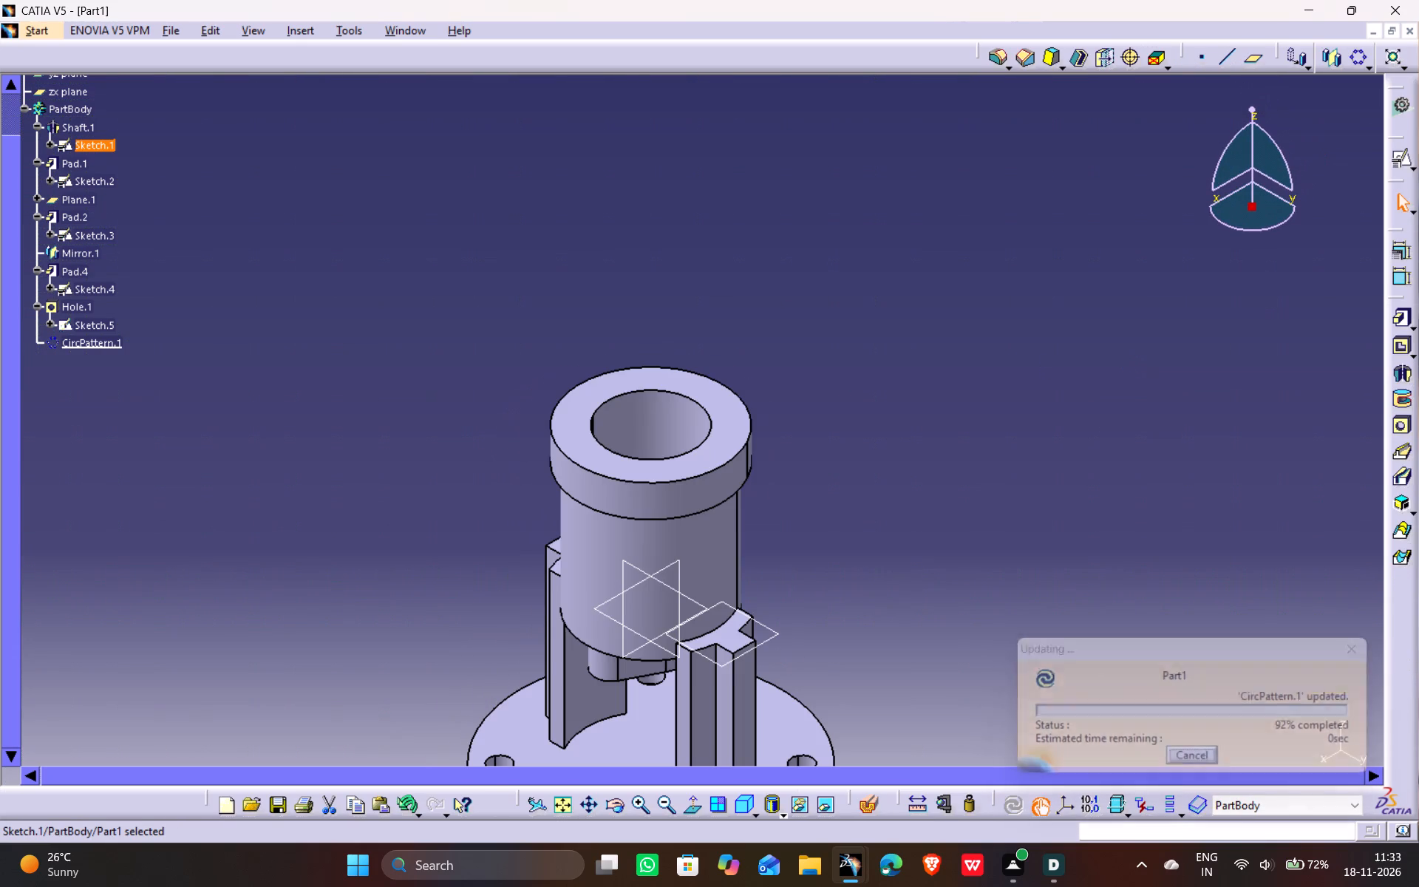
left_click(896, 401)
Create a reference plane offset 76 mm from the yz plane.
middle_click_drag(819, 572, 916, 422)
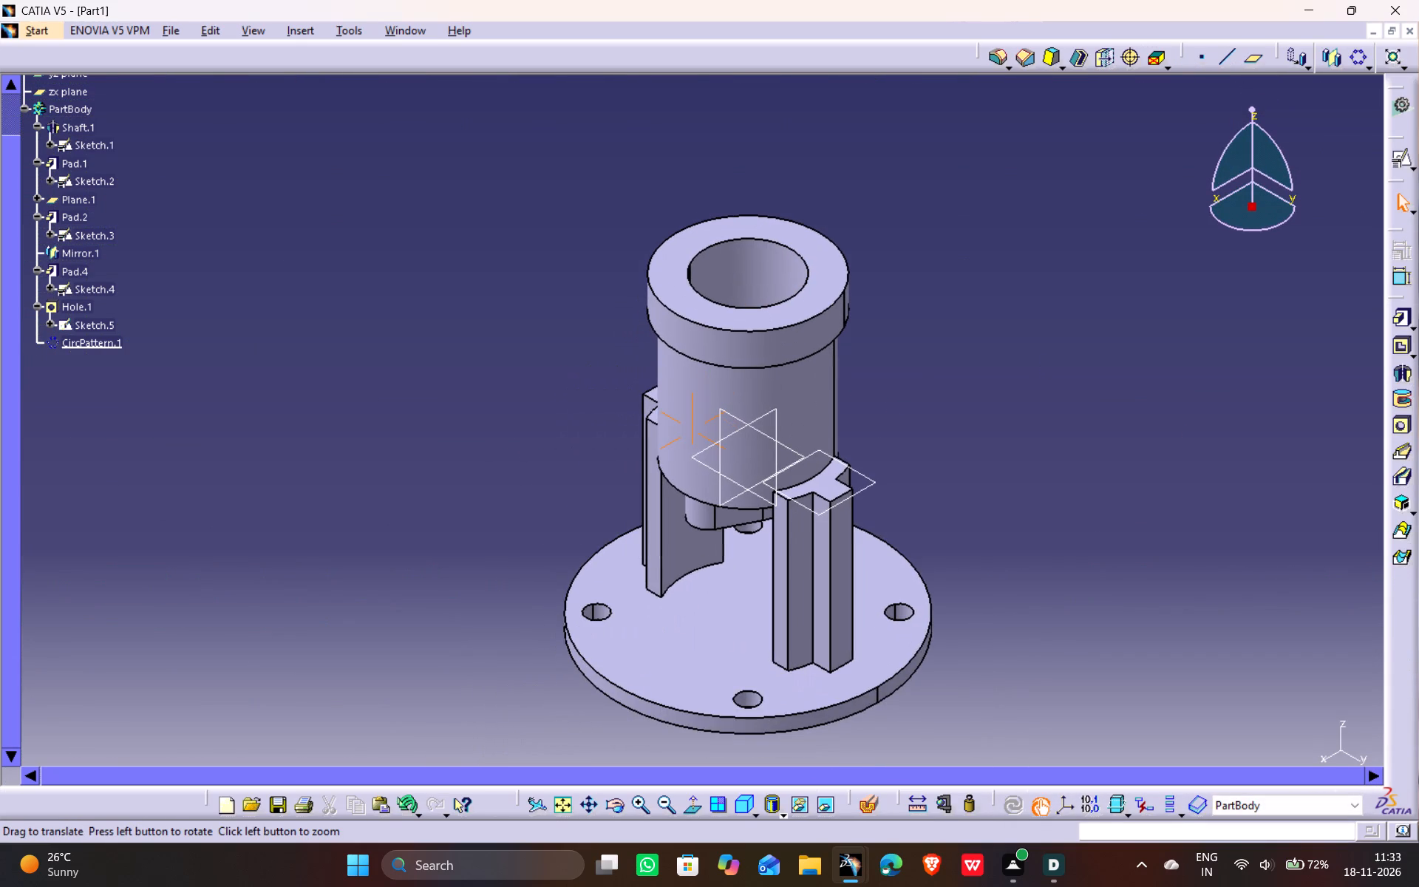
left_click(763, 432)
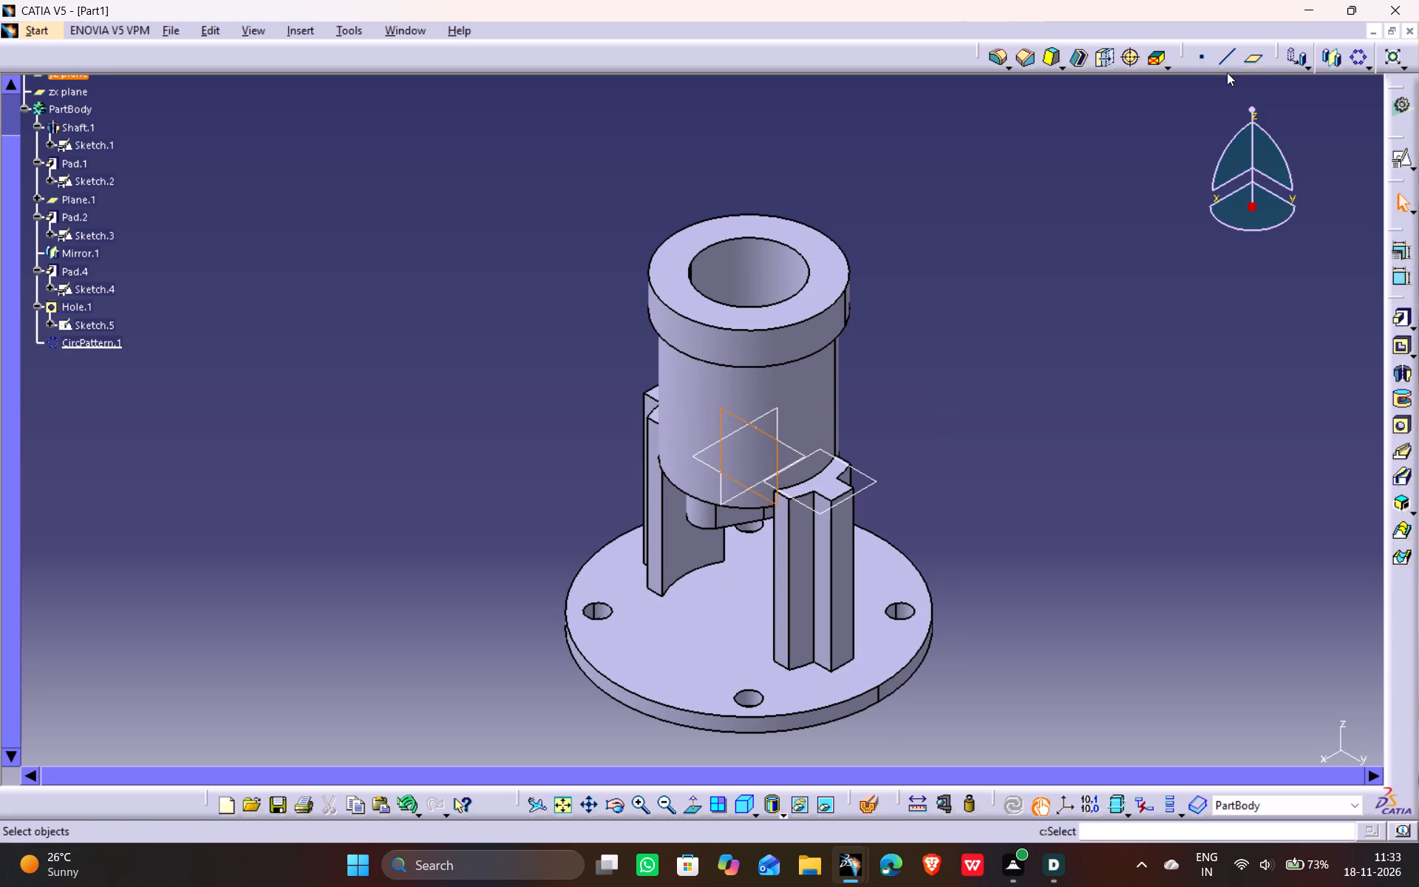
left_click(1250, 61)
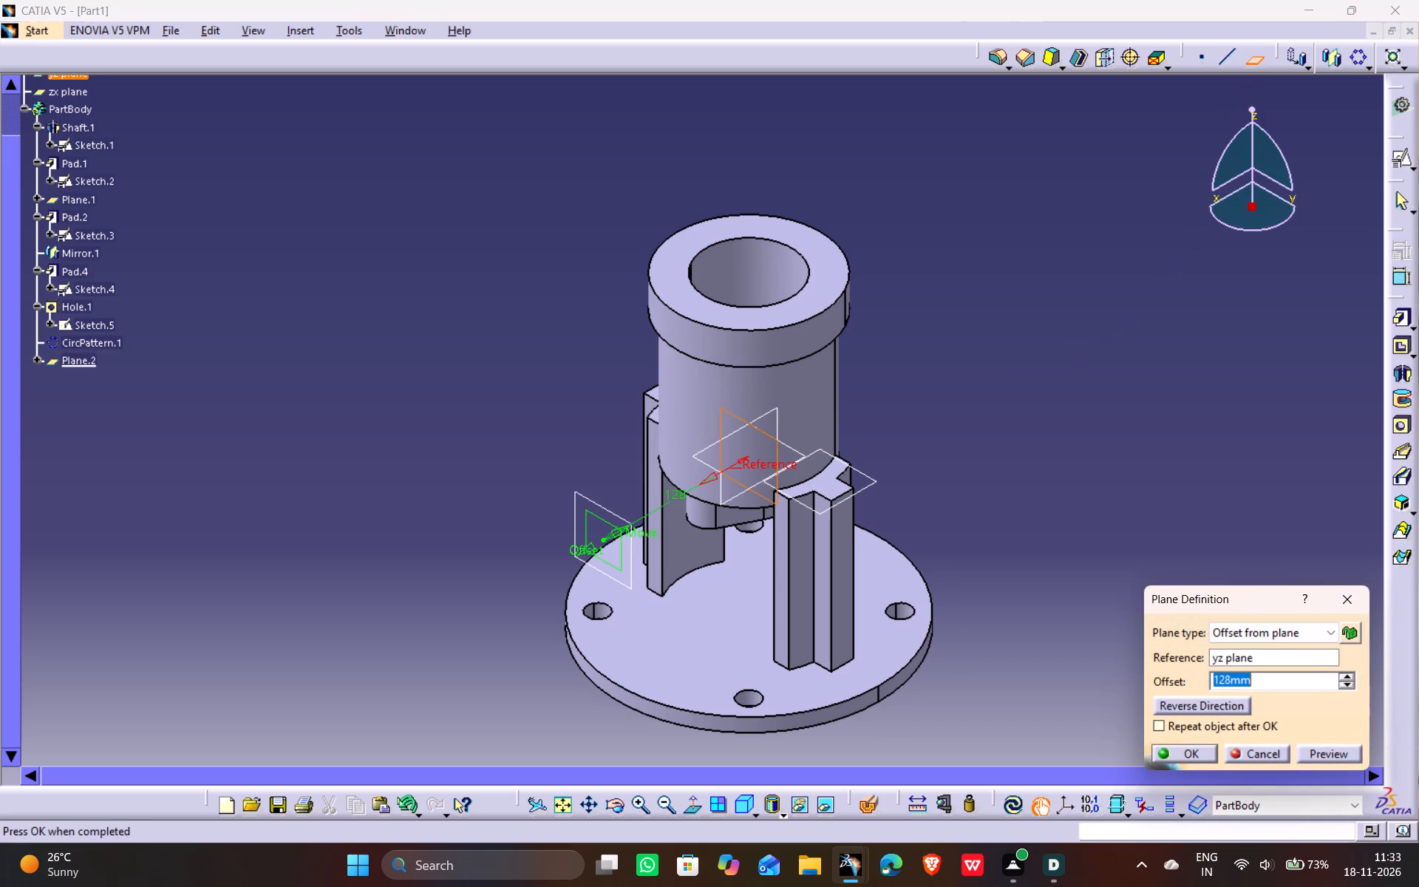
type("76")
left_click(1119, 305)
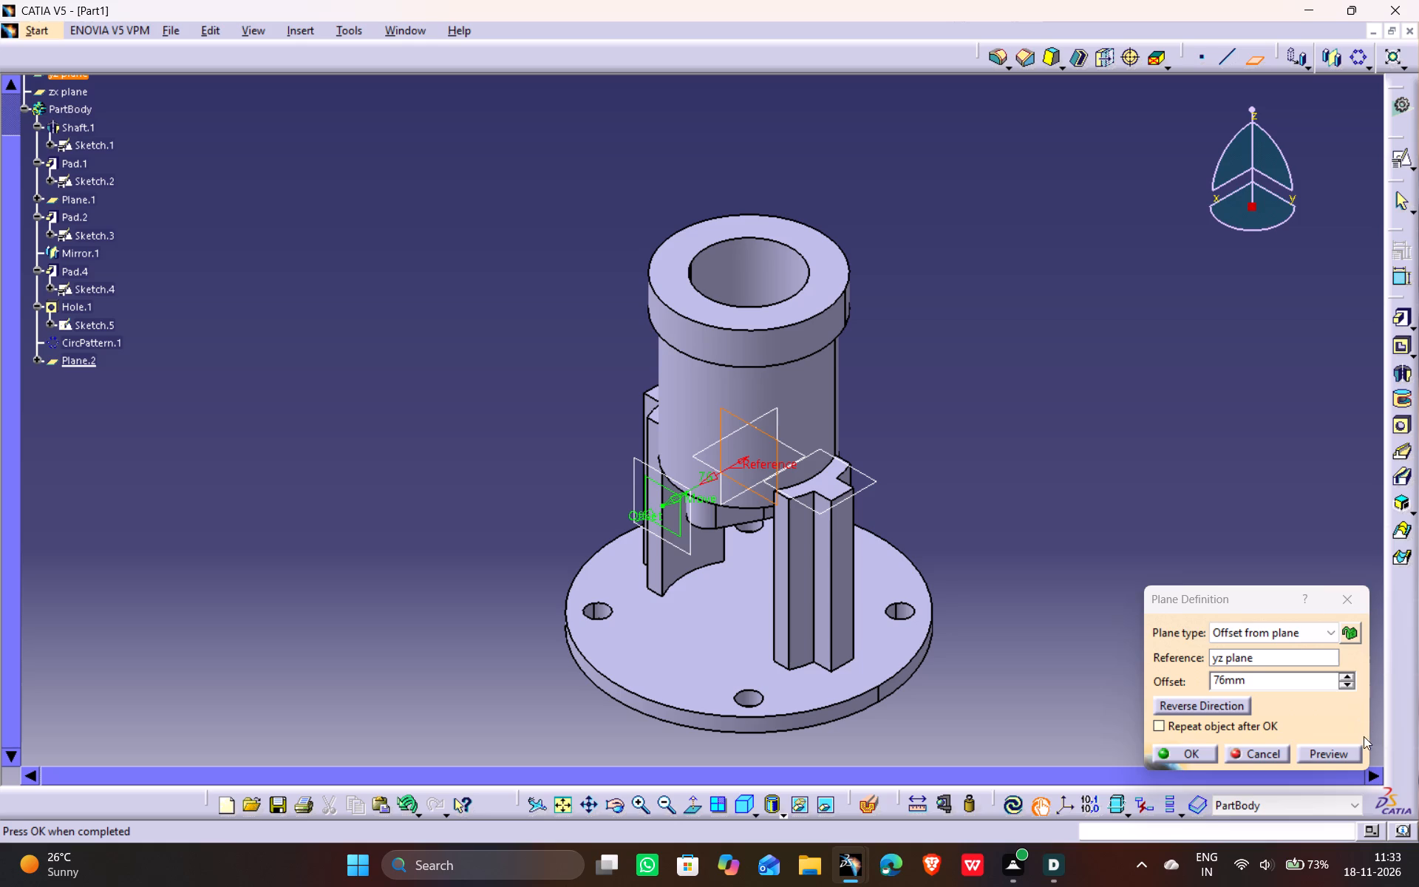
left_click(1333, 755)
left_click(1185, 753)
left_click(1182, 580)
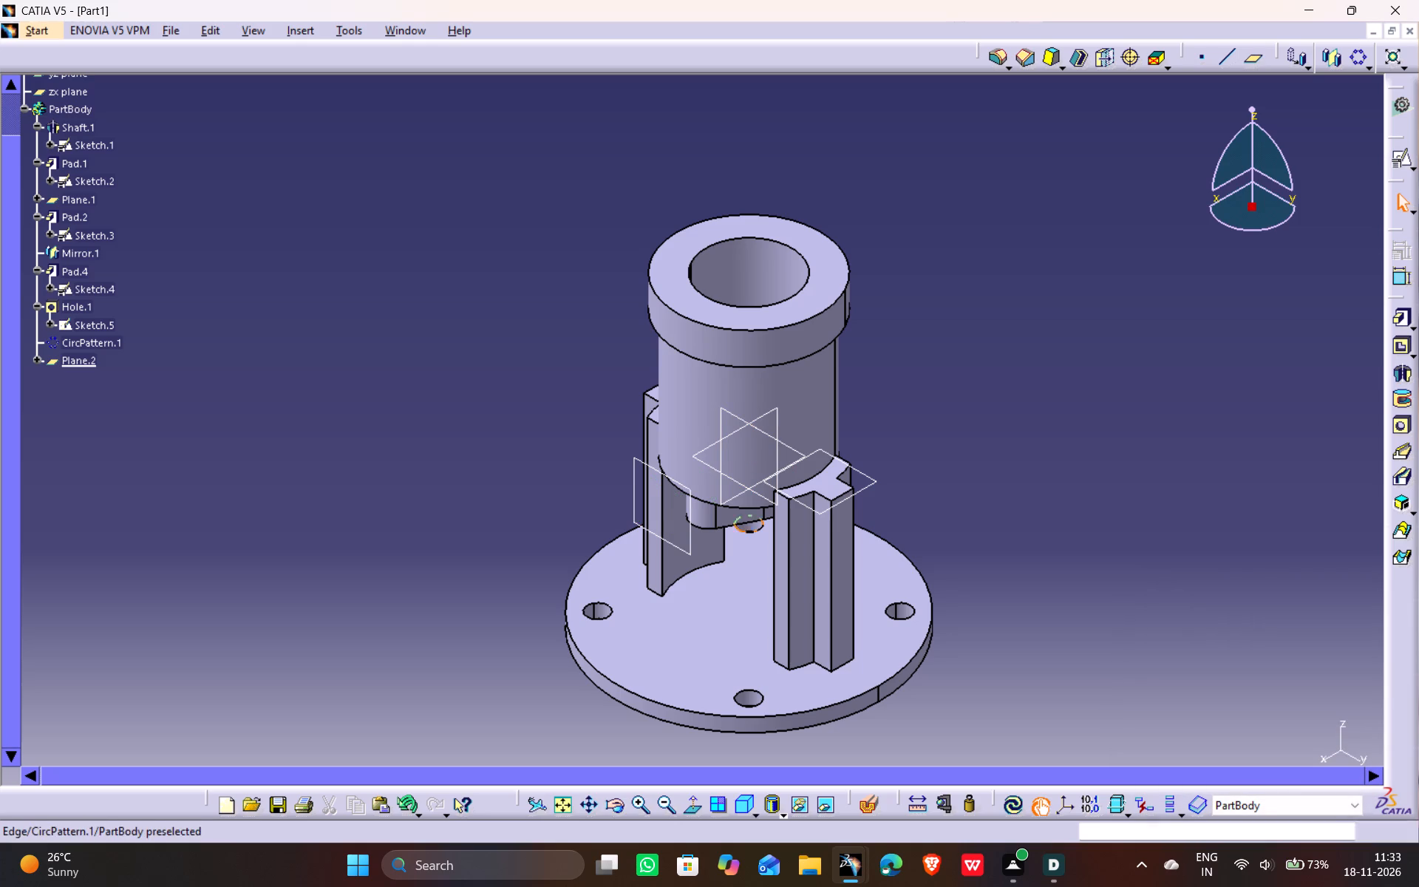
Start a positioned sketch on the 76 mm offset plane and draw a circle centred on the vertical axis near the flange's lower edge.
left_click(692, 516)
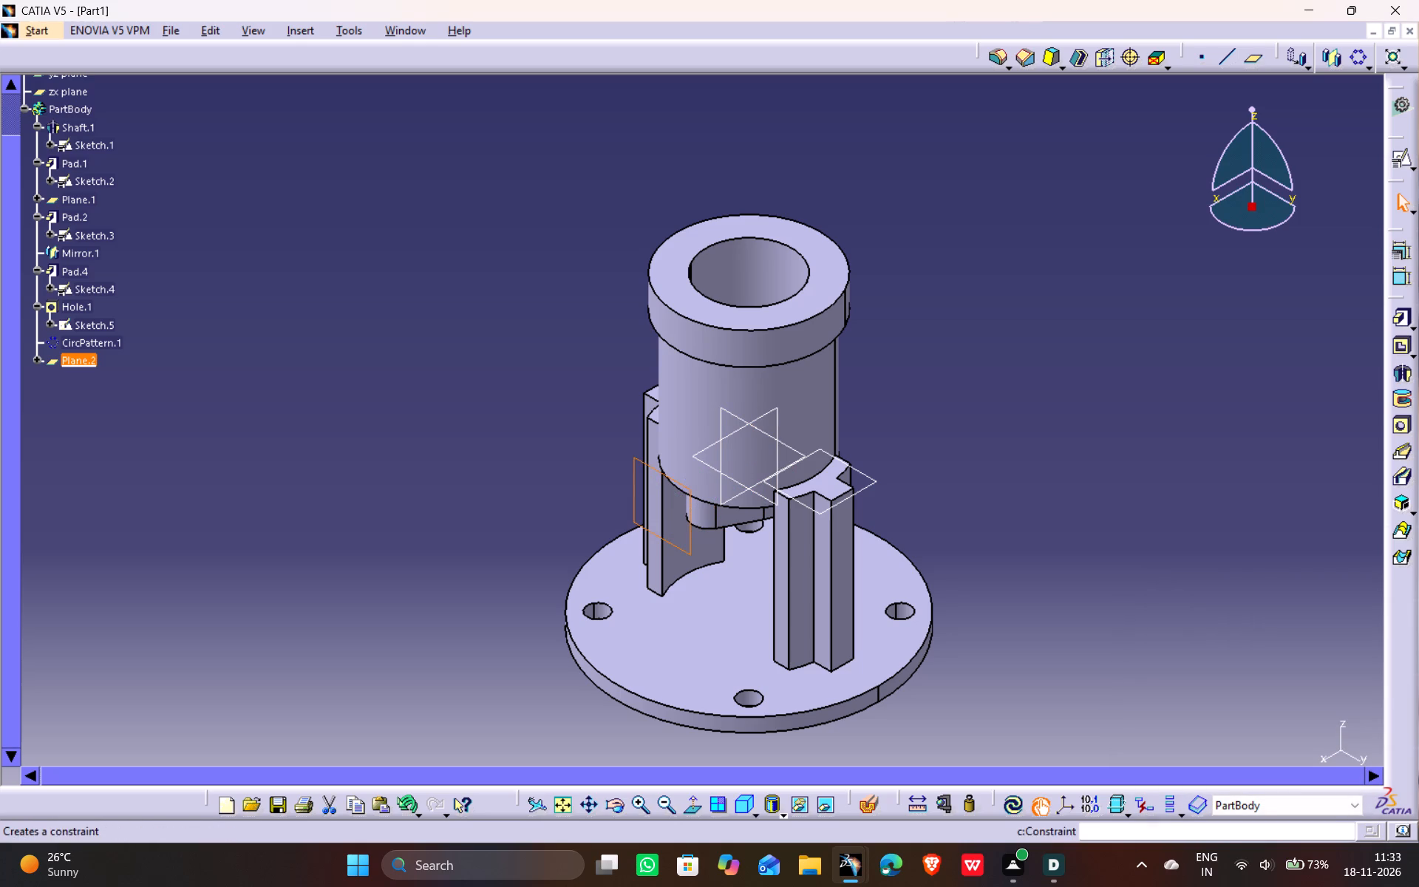
left_click(1402, 164)
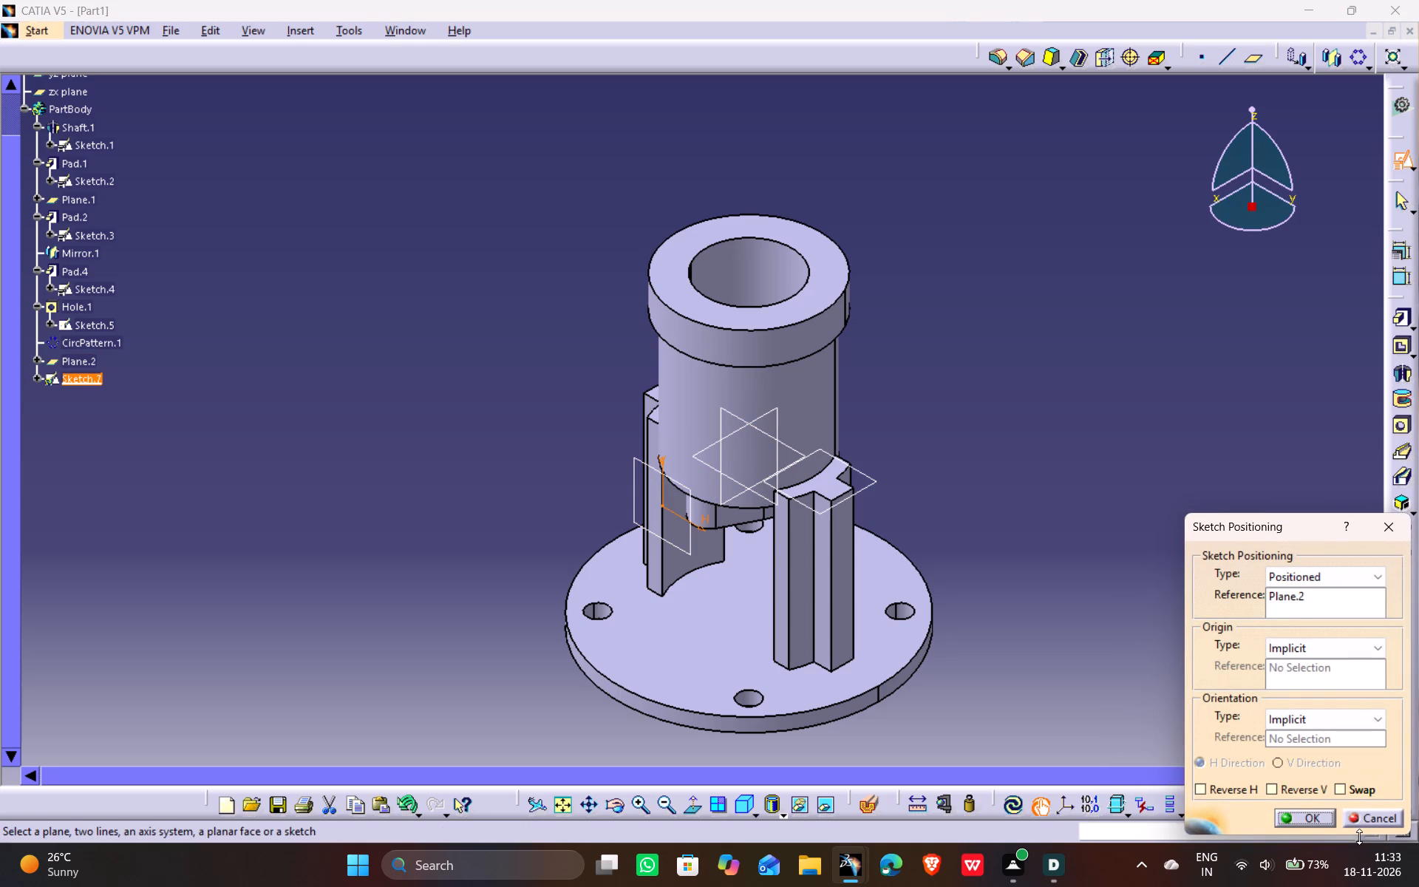
left_click(1318, 815)
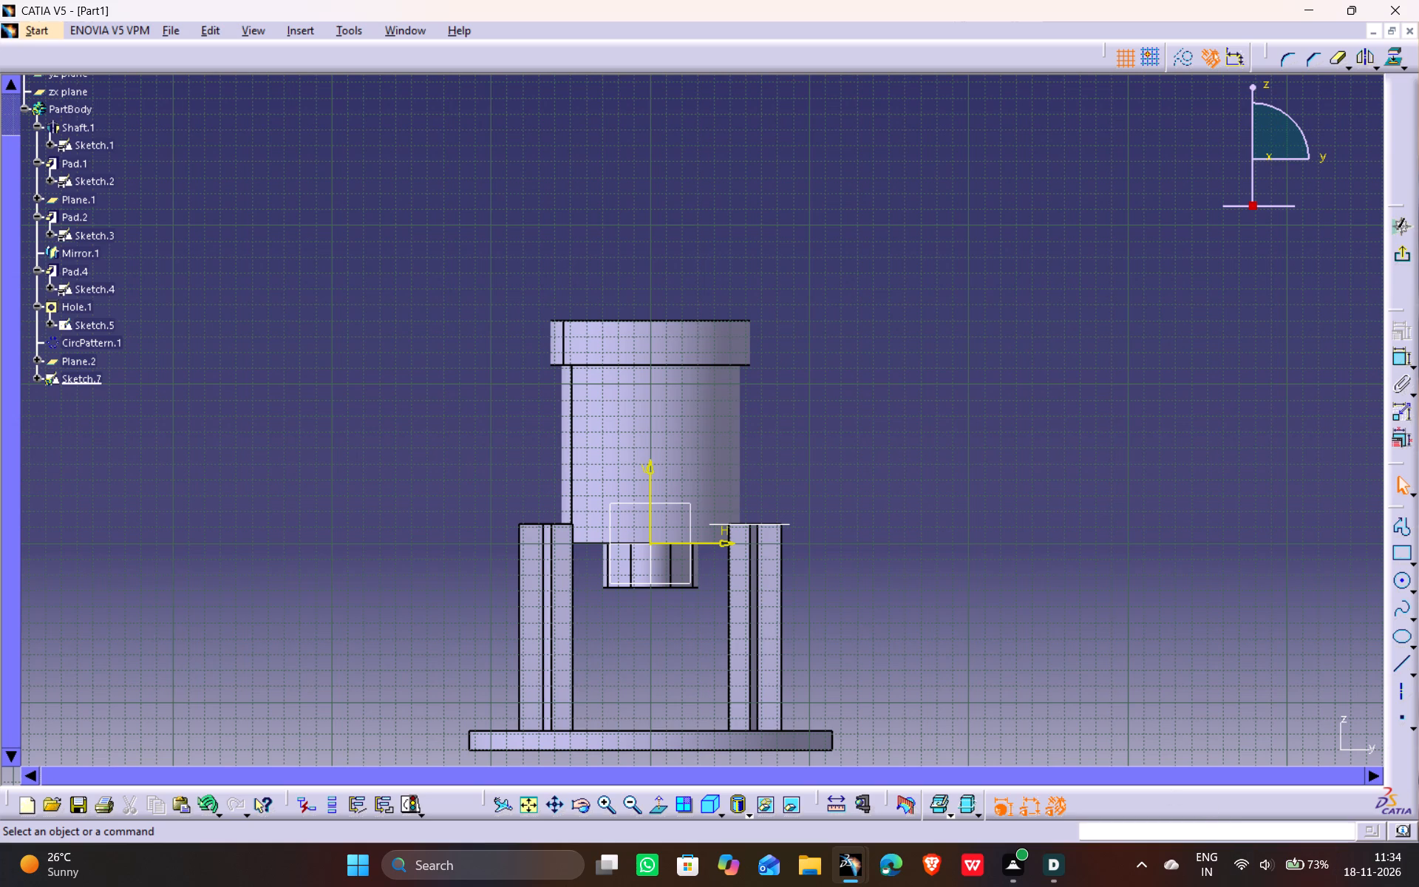
scroll(820, 455, "down", 1)
middle_click_drag(820, 461, 865, 548)
middle_click_drag(891, 678, 879, 609, "ctrl")
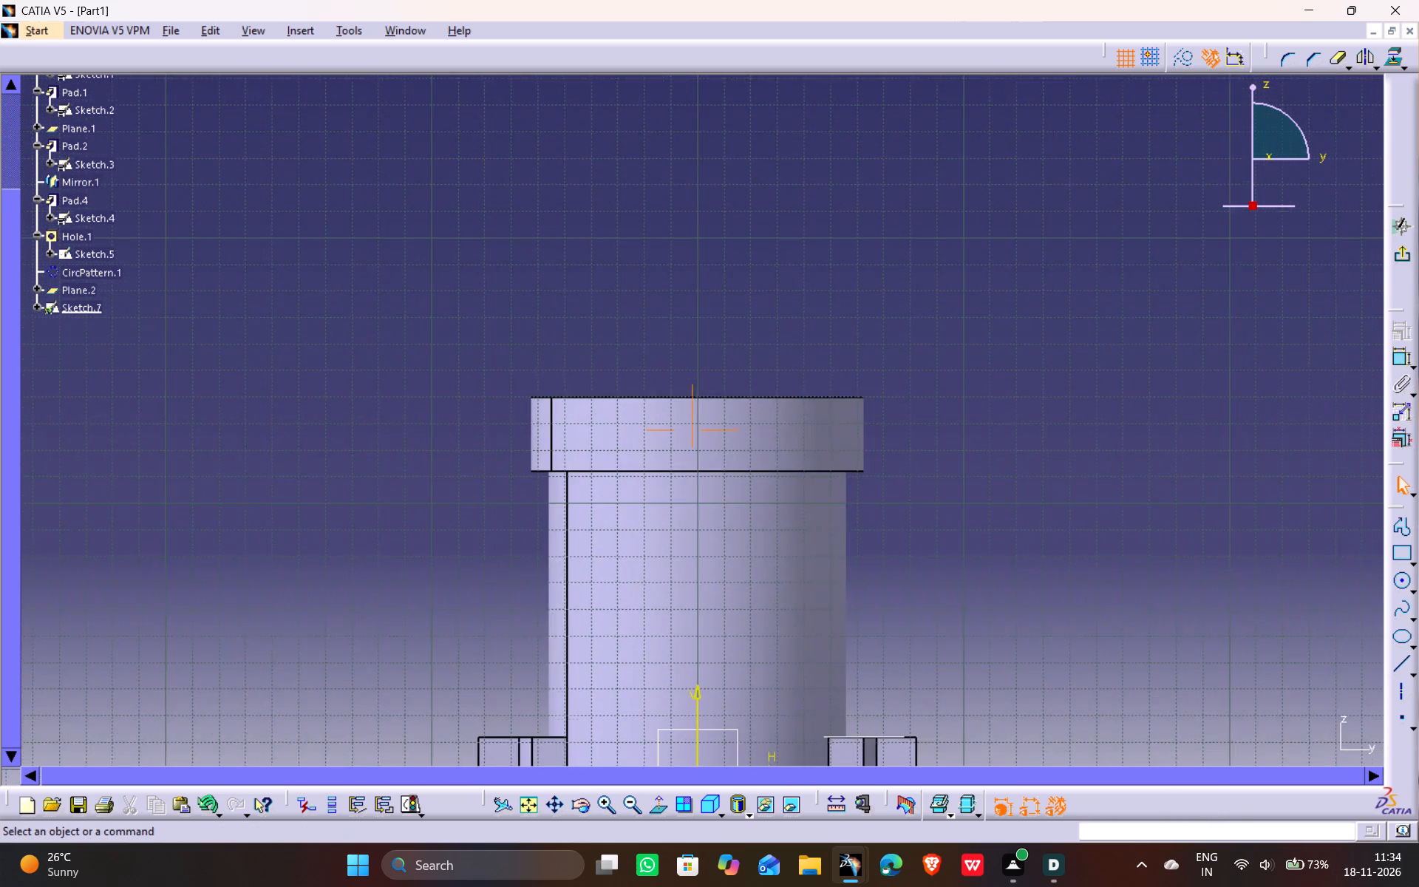
middle_click_drag(879, 609, 879, 608, "ctrl")
left_click(1406, 582)
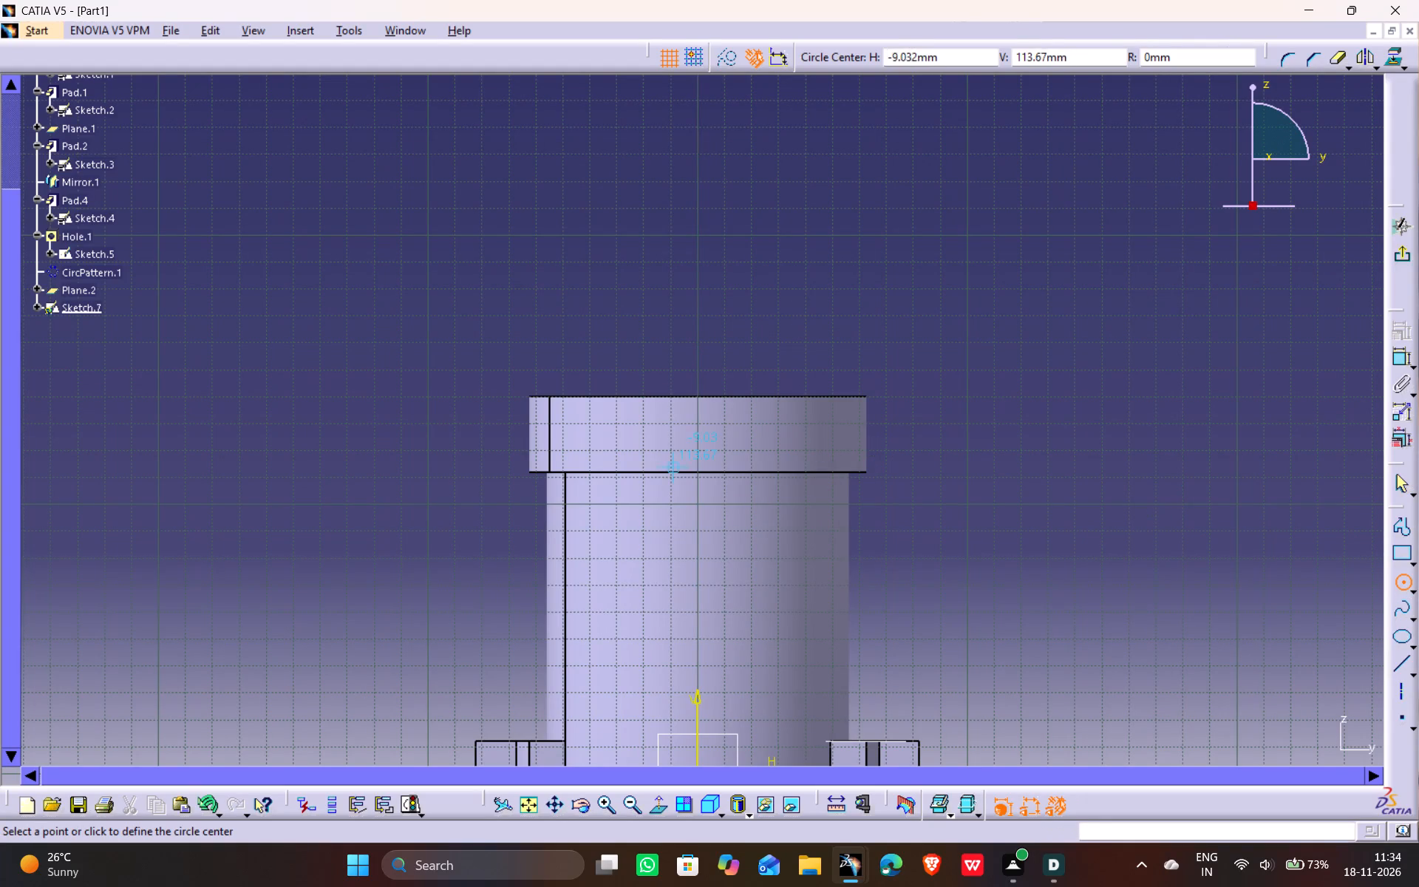
left_click(701, 463)
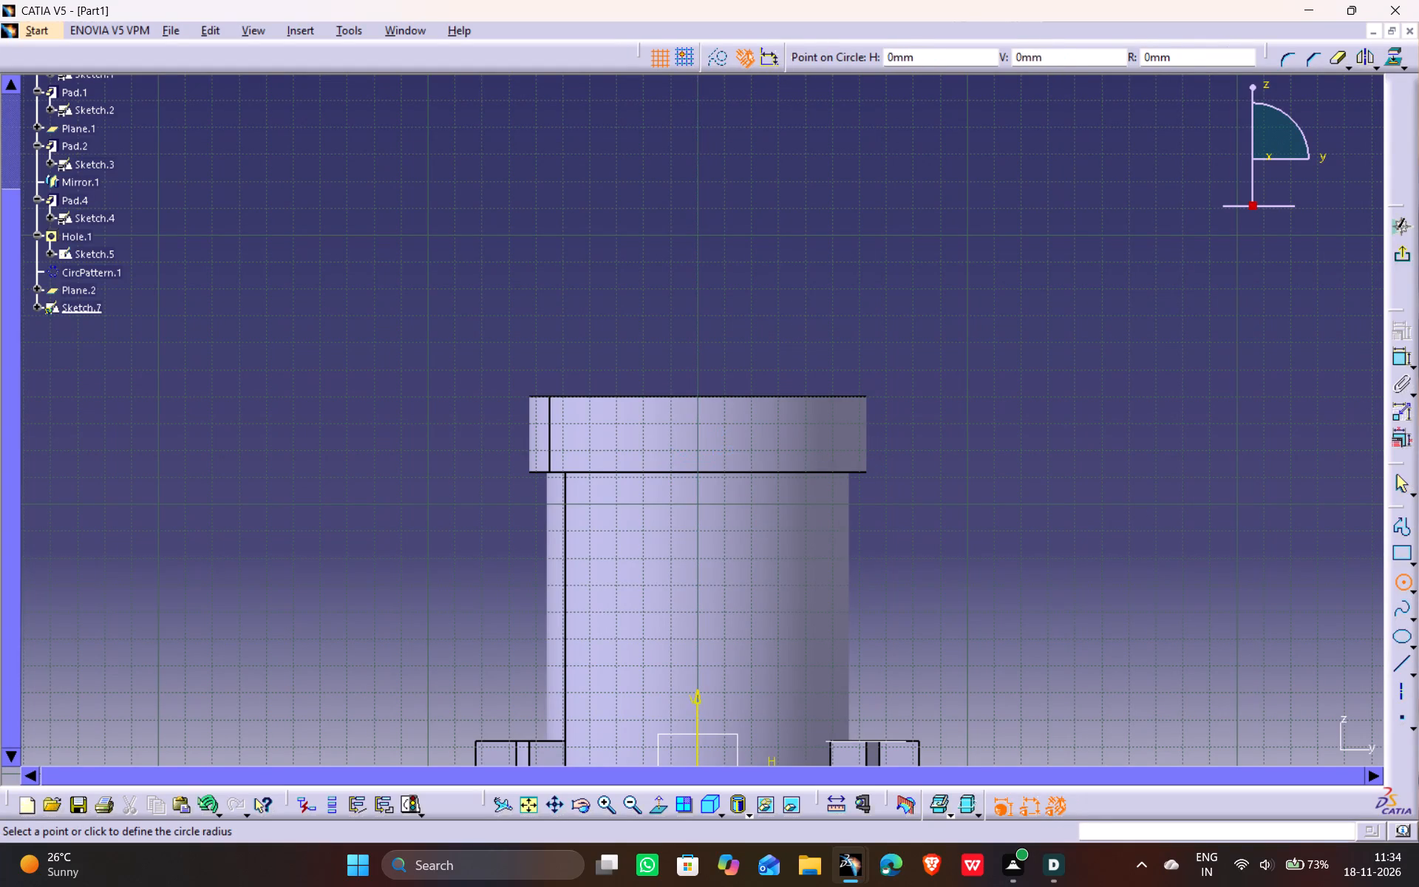
left_click(739, 497)
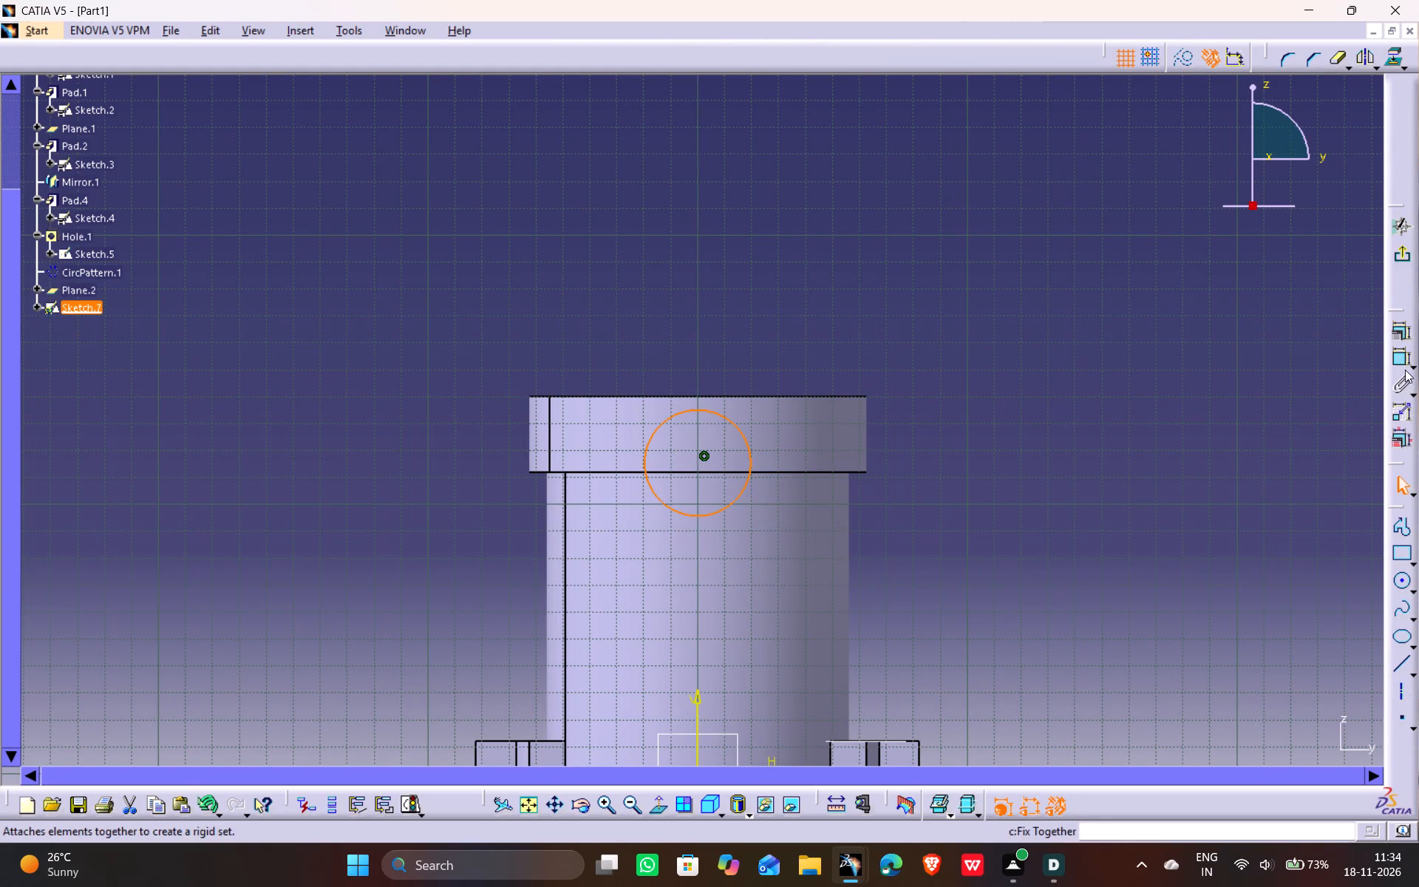
Dimension the circle near the flange to a diameter of 30 mm.
left_click(1398, 361)
left_click(939, 327)
double_click(945, 322)
type("30")
key("Return")
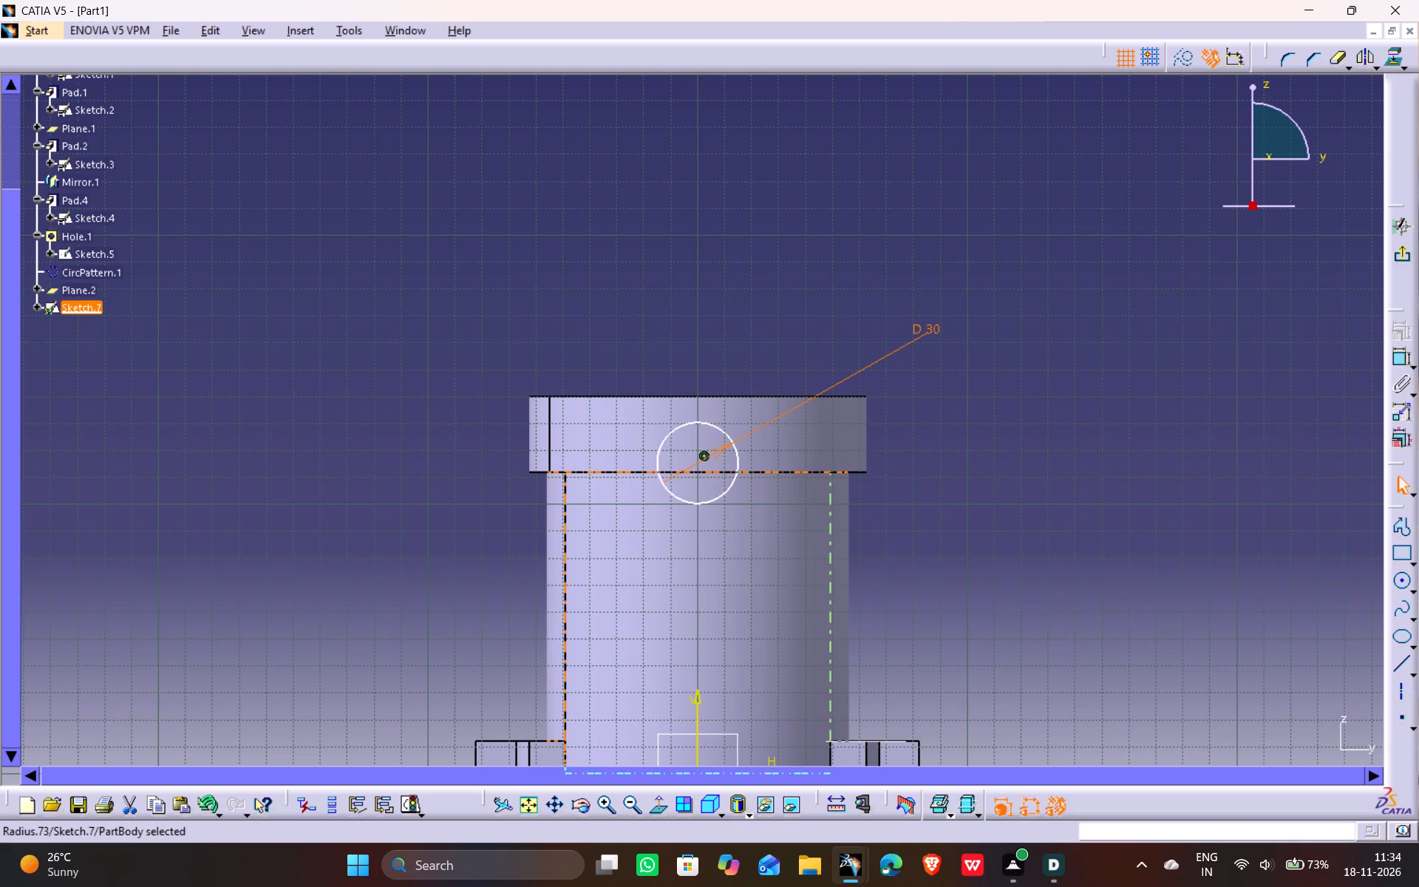
Sketch a second circle on the vertical axis near the cylinder's lower end and dimension its diameter to 30 mm.
middle_click_drag(831, 661, 831, 569)
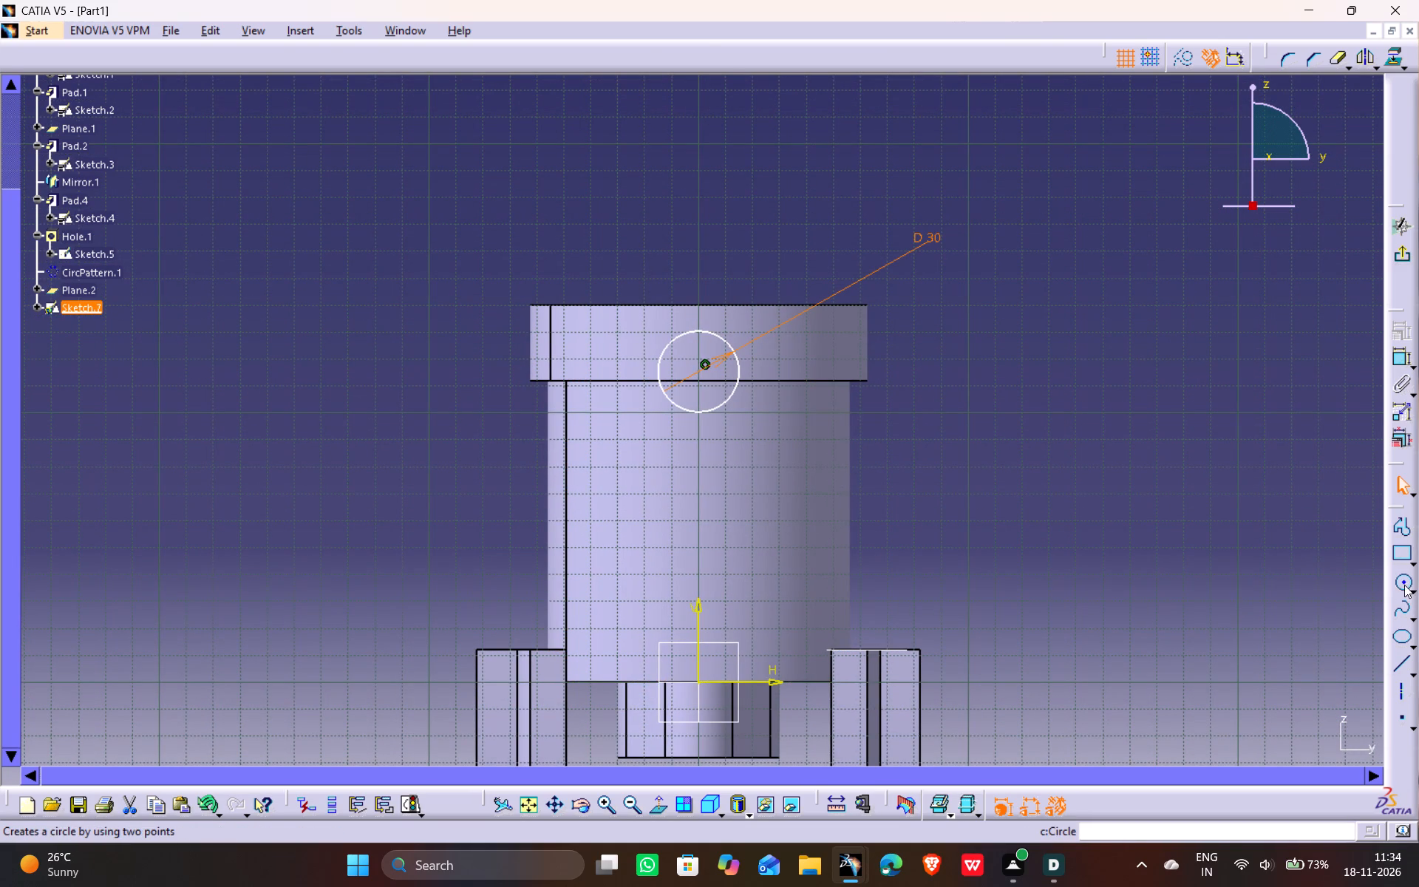
left_click(1403, 584)
left_click(696, 631)
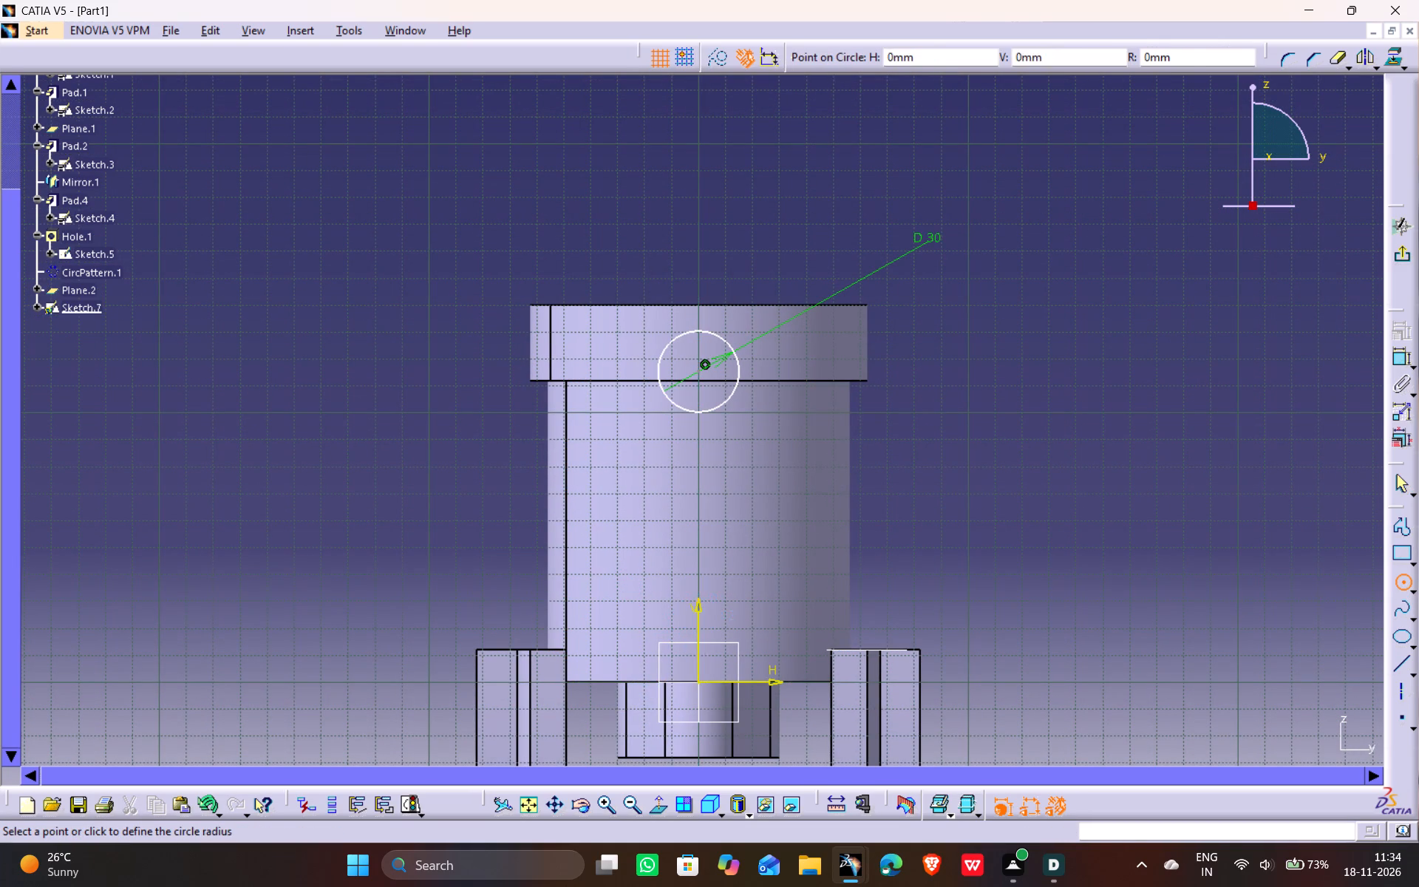
left_click(741, 608)
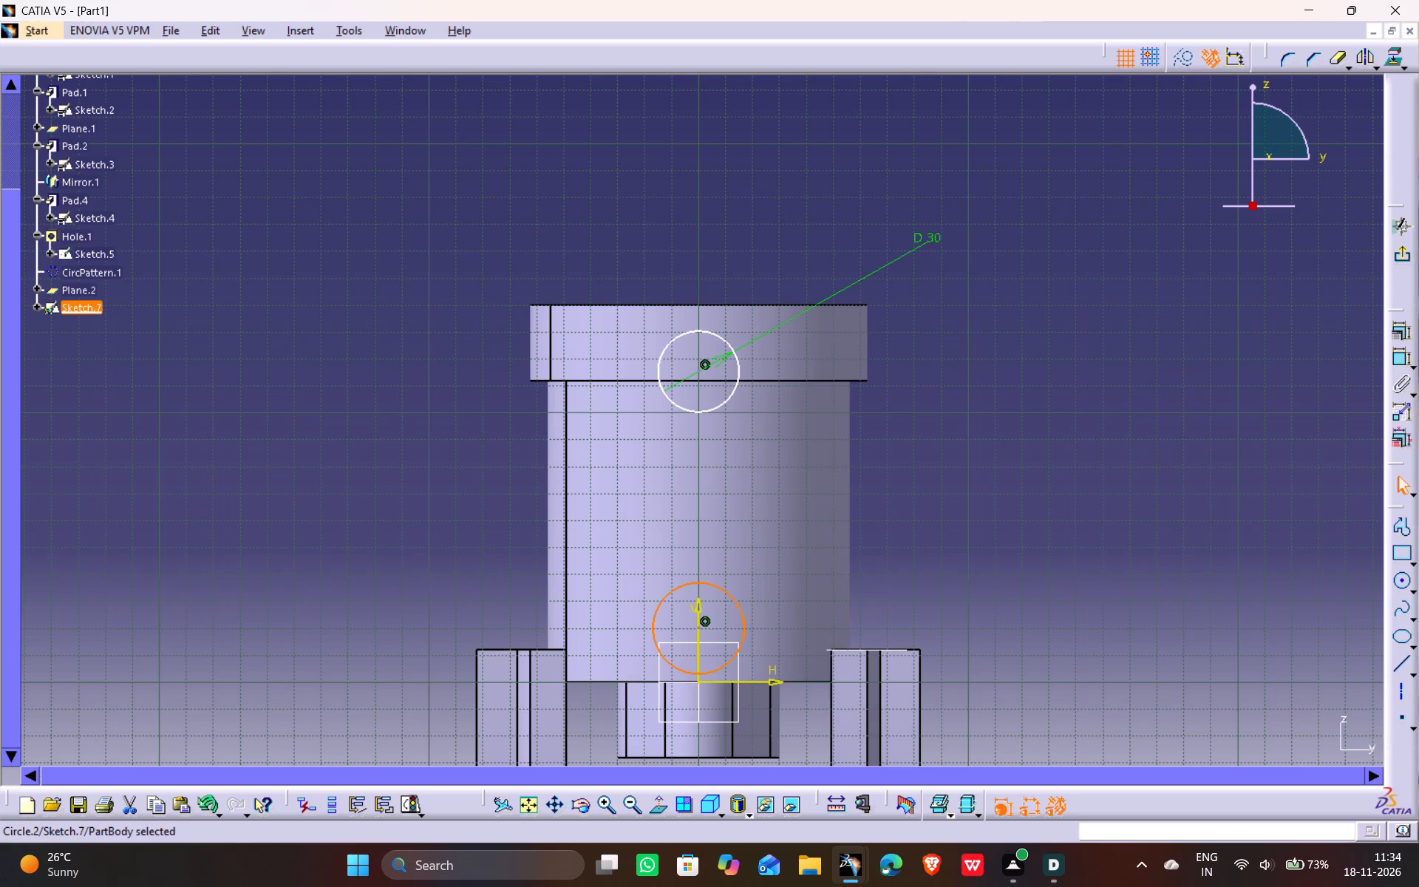
left_click(1400, 356)
left_click(1035, 489)
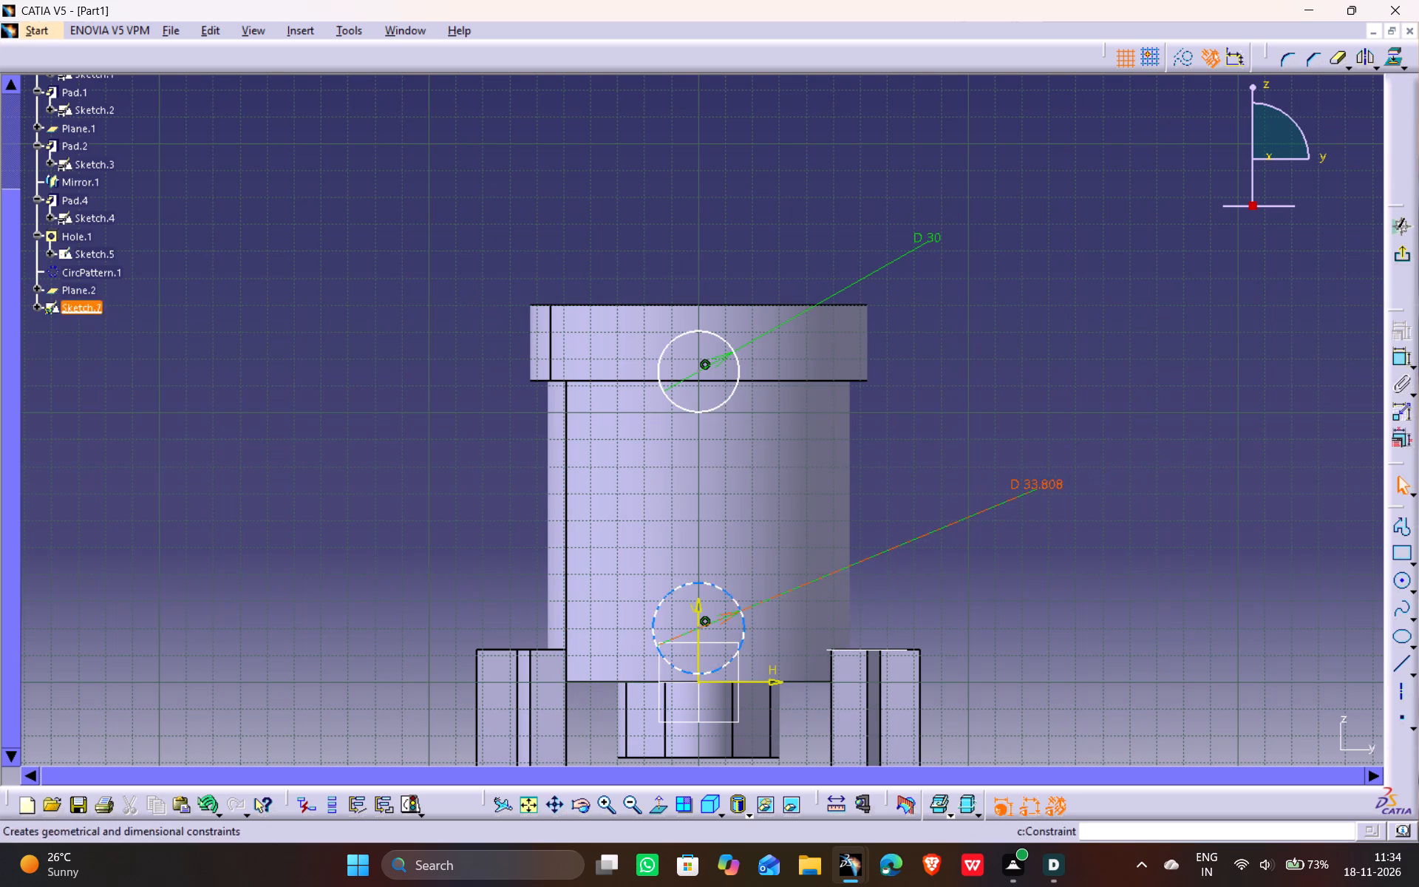
double_click(1049, 479)
type("30")
key("Return")
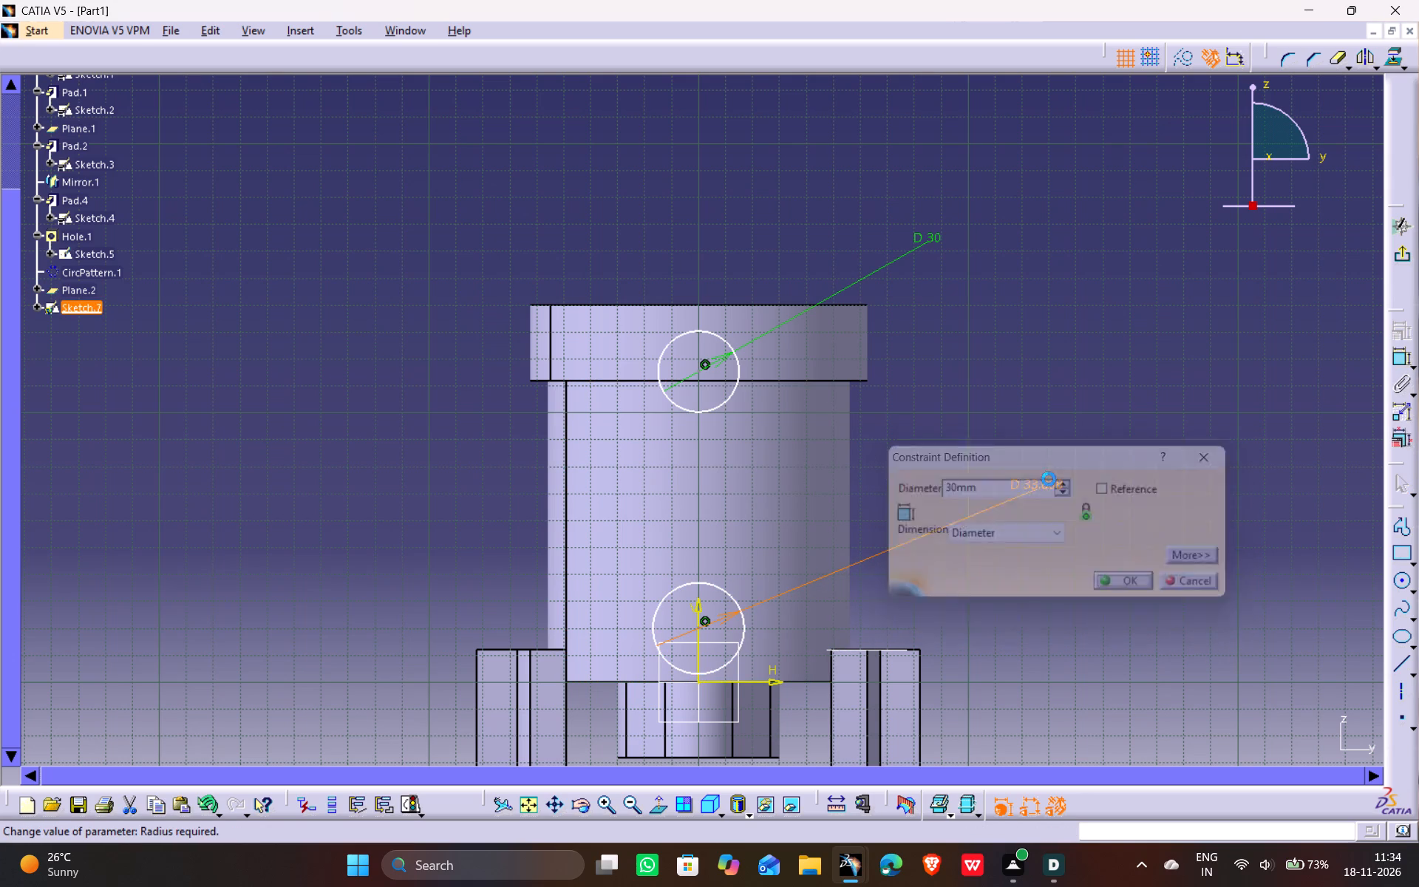
Constrain the upper circle's centre to lie 18 mm from the flange's top edge.
left_click(726, 303)
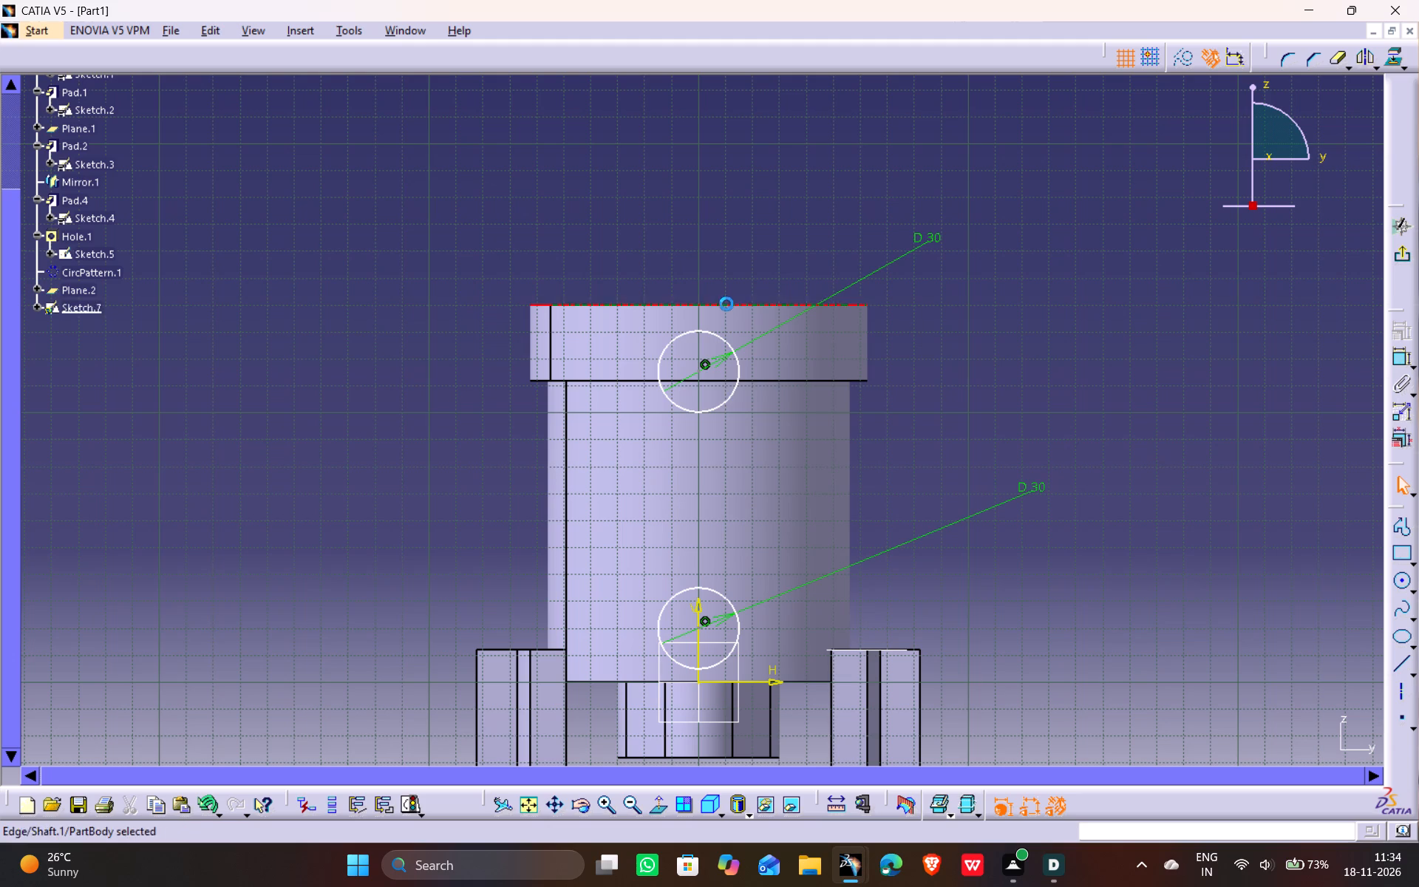
left_click(698, 372, "ctrl")
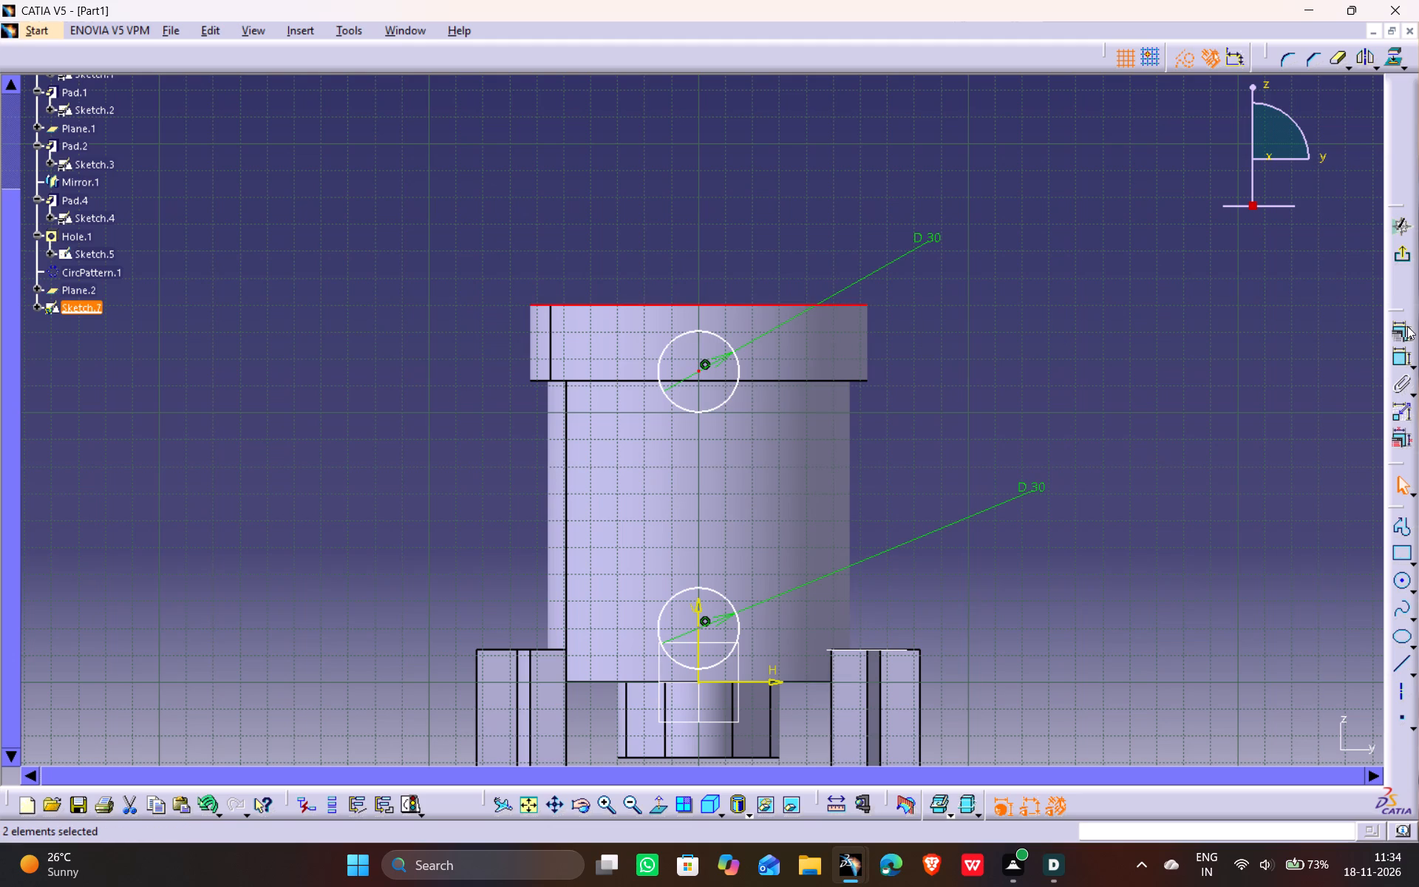
left_click(1402, 358)
left_click(1194, 336)
double_click(1199, 330)
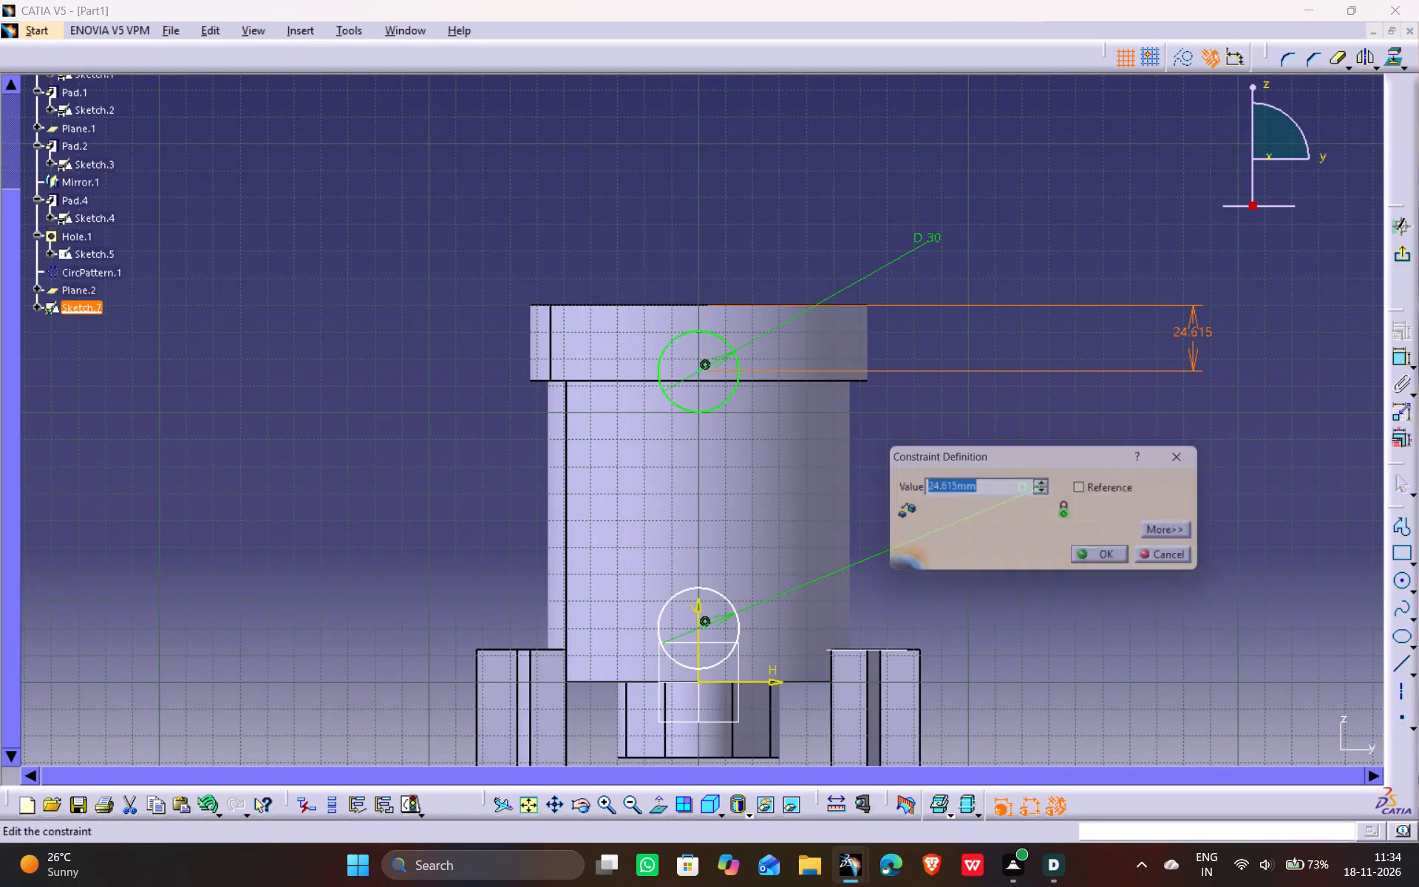
type("18")
key("Return")
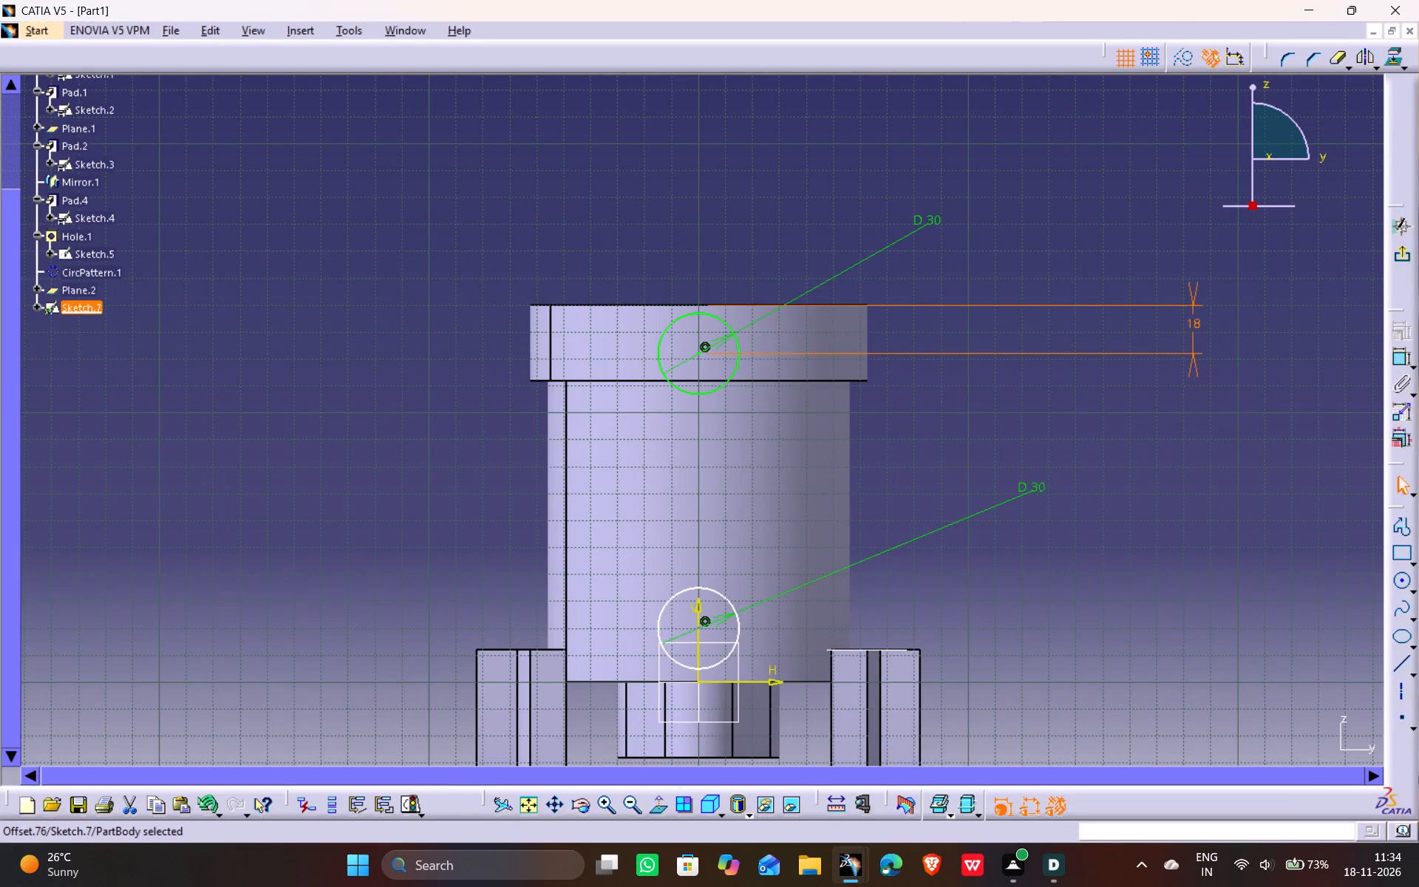
left_click(972, 482)
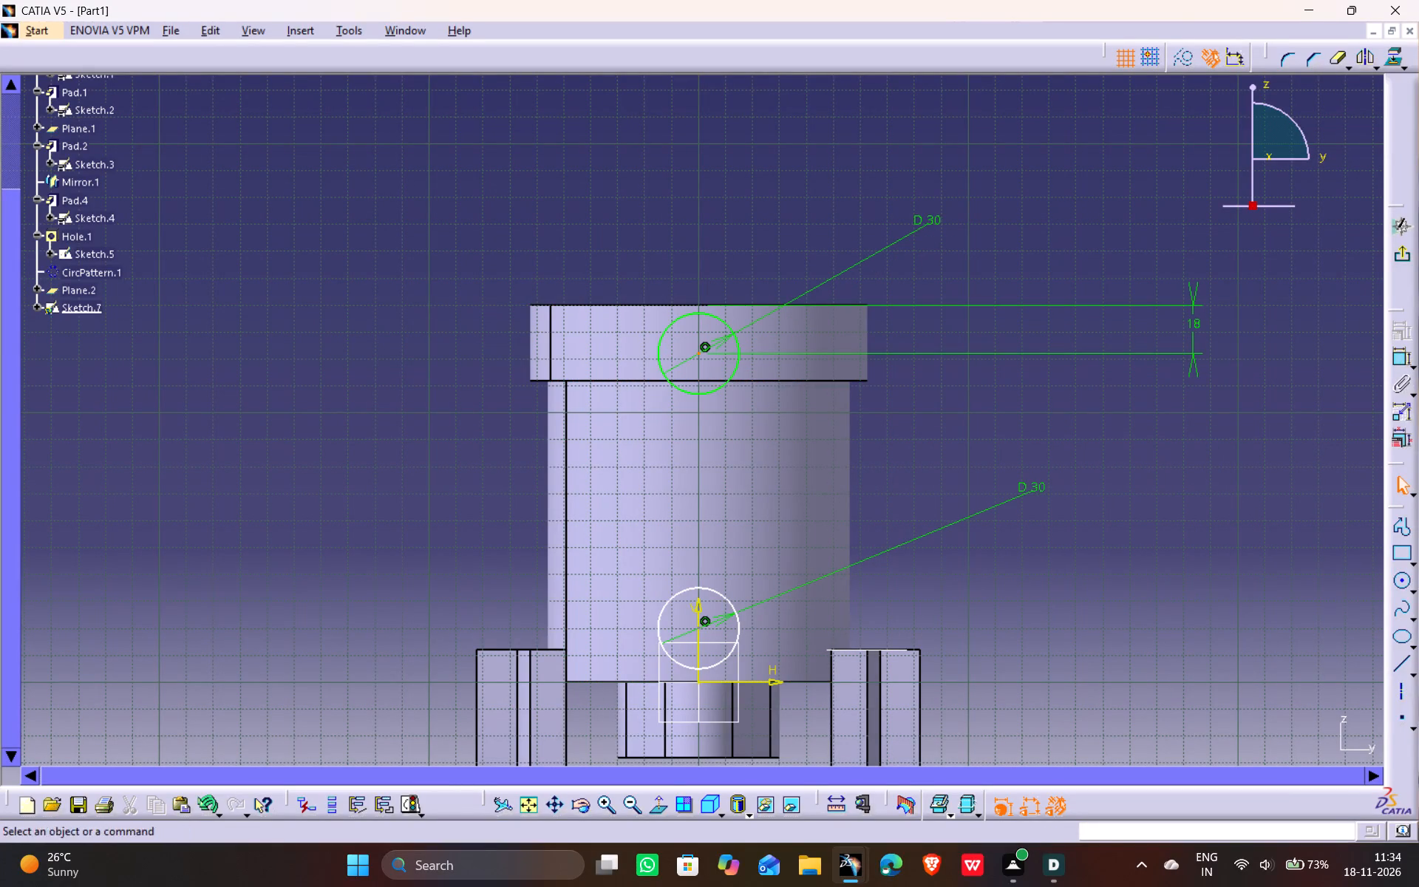
Constrain the distance between the two circle centres to 106 mm.
left_click(700, 355)
left_click(701, 630, "ctrl")
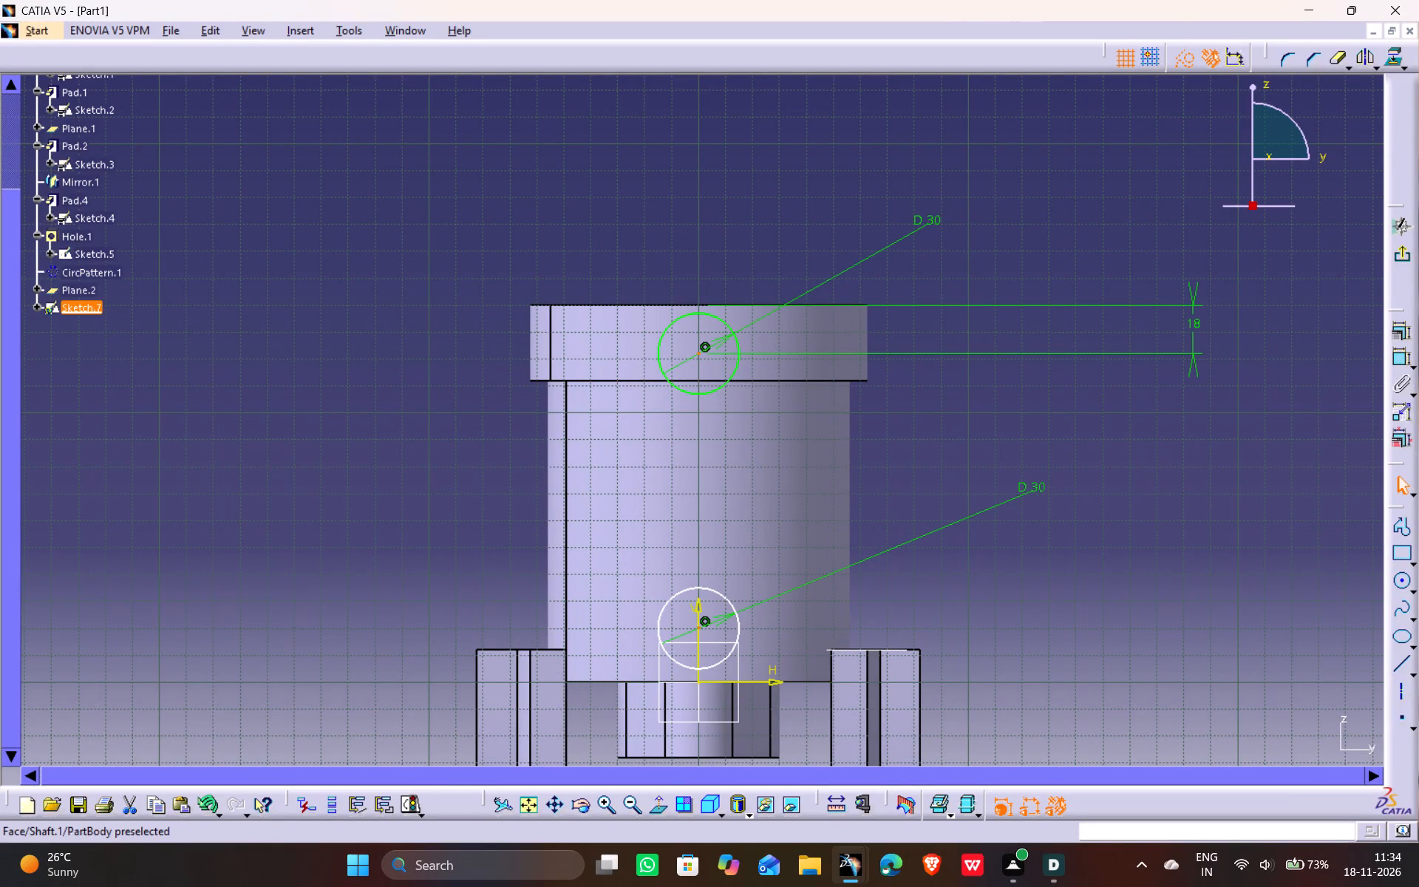
left_click(1401, 365)
left_click(1262, 487)
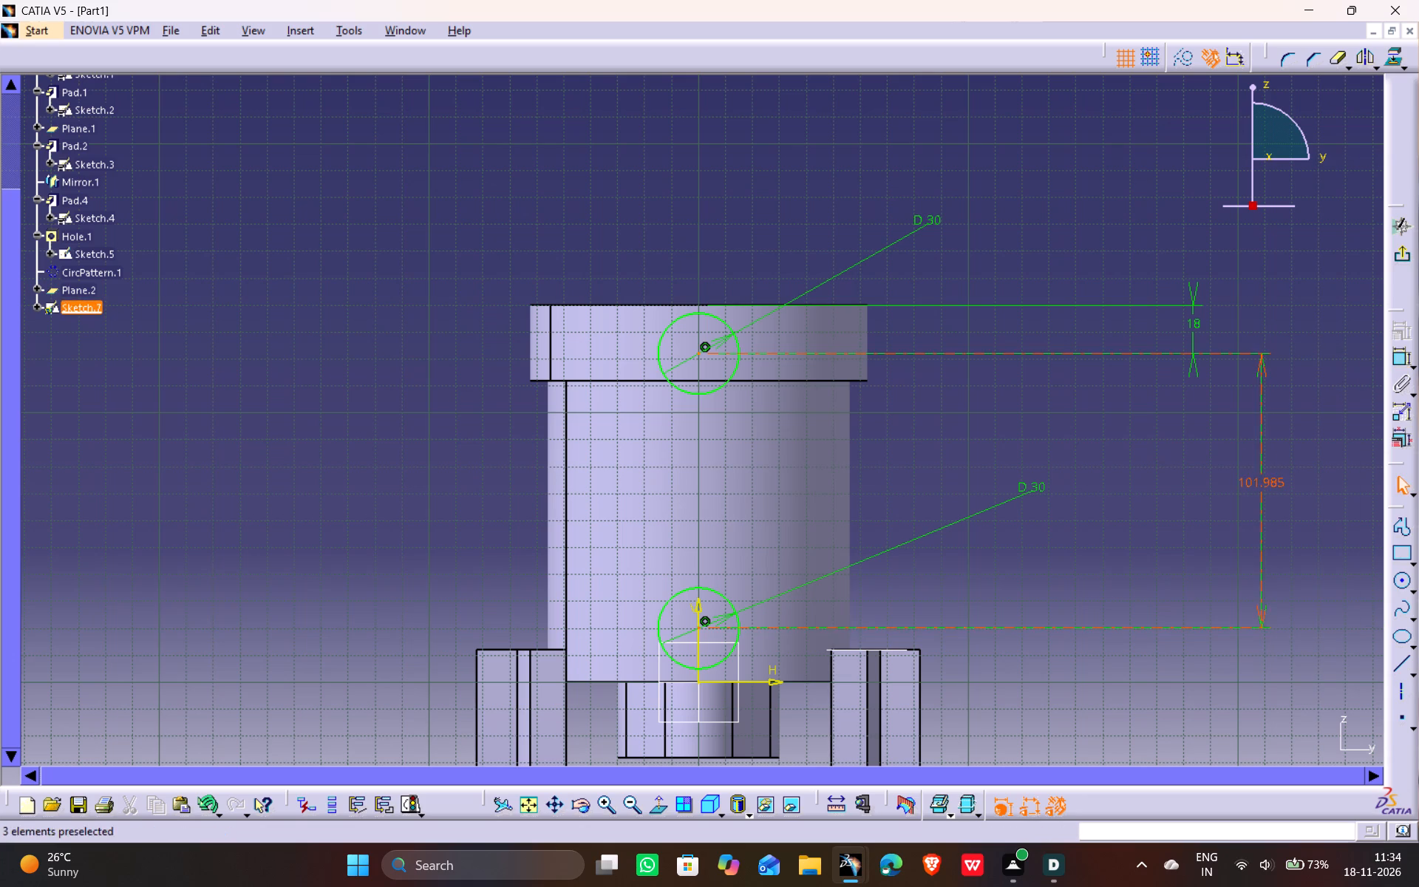
double_click(1267, 479)
type("106")
key("Return")
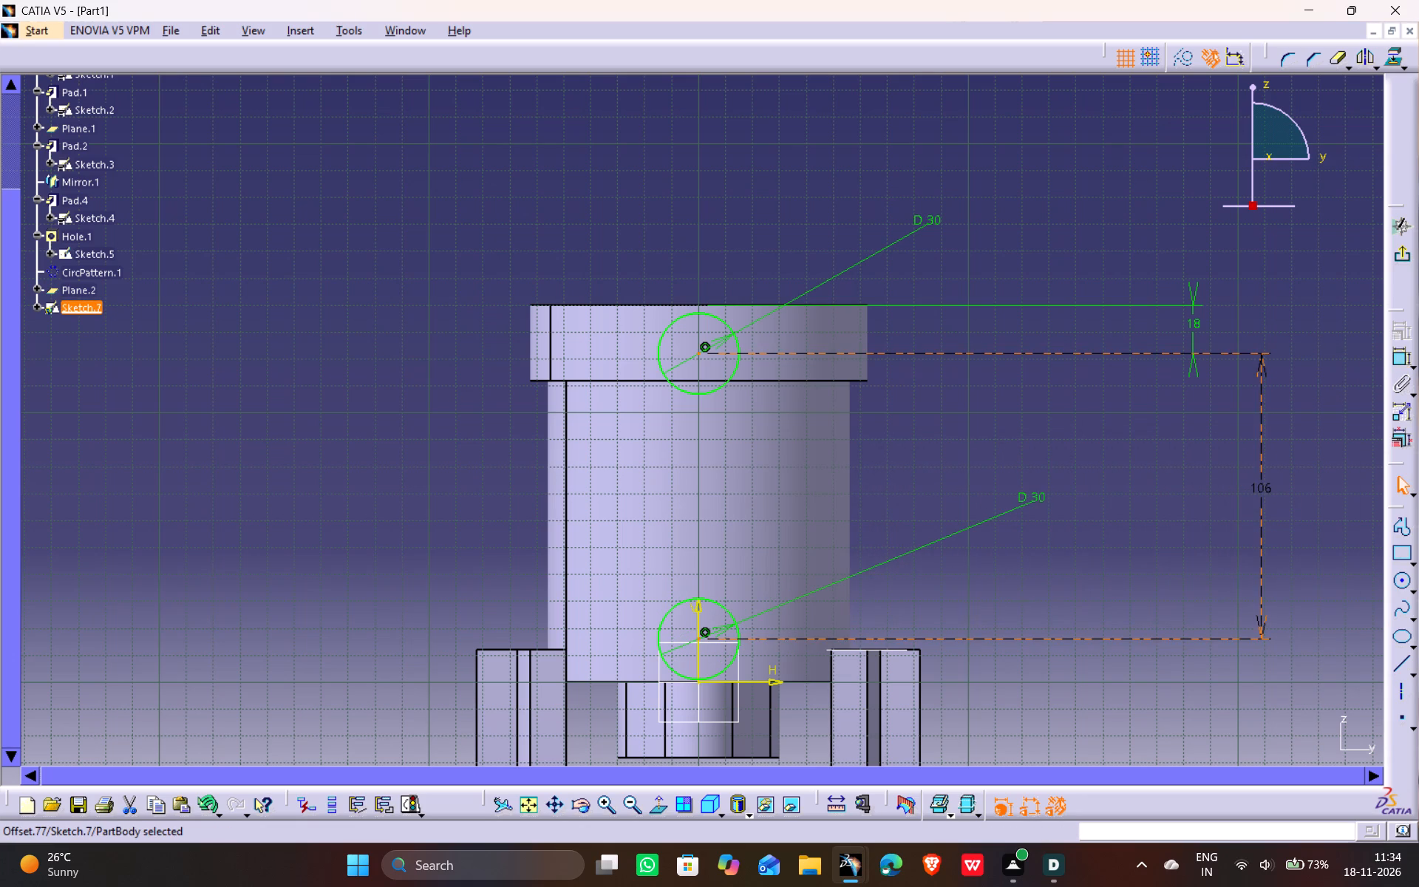
left_click(1002, 551)
Finish the sketch and pad both 30 mm circles up to the cylinder's outer surface, with zero offset.
middle_click_drag(1012, 667, 1007, 589)
middle_click(1007, 588)
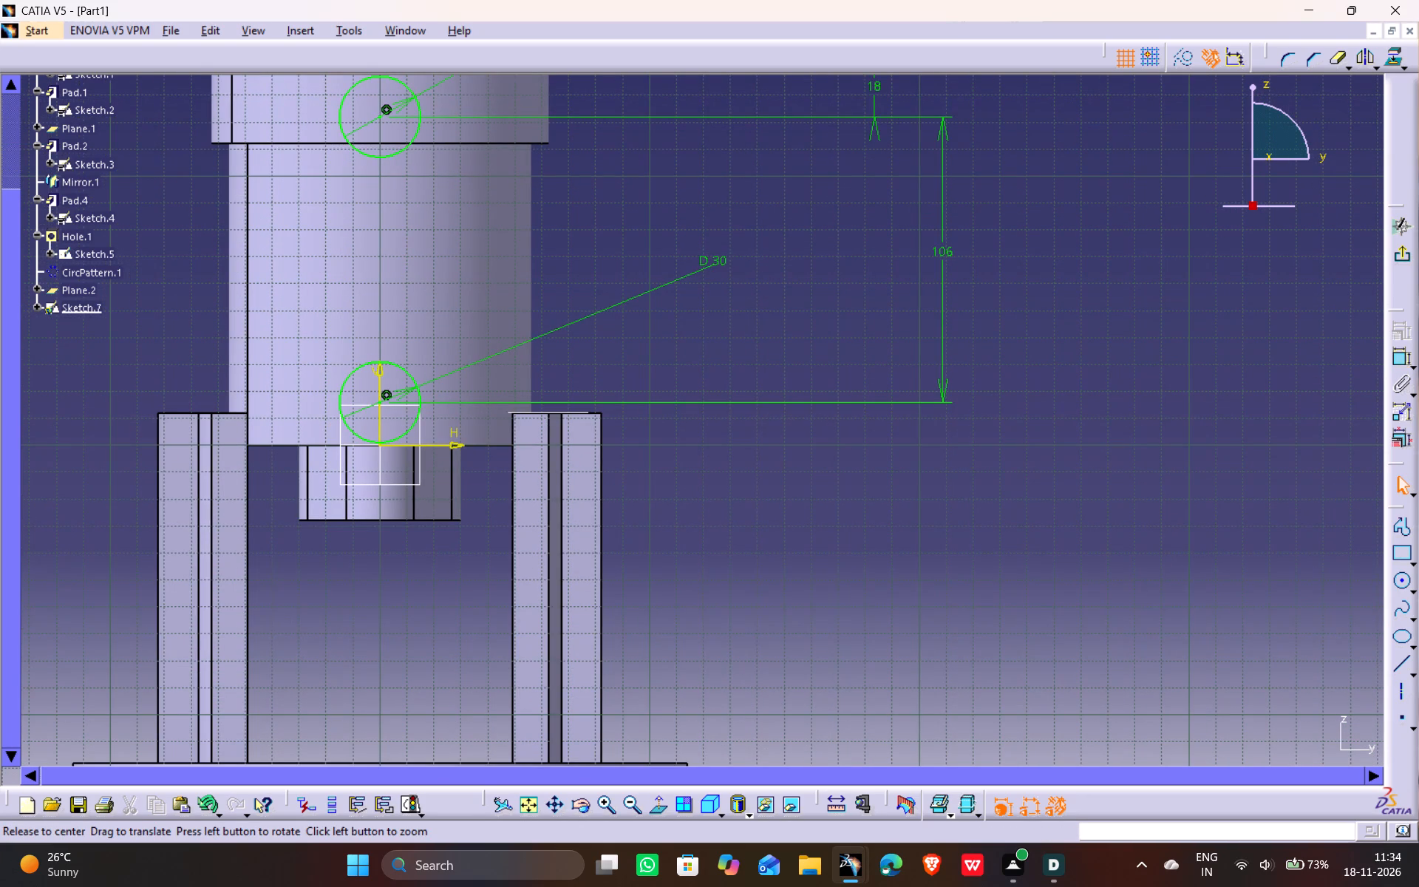
middle_click_drag(759, 407, 831, 584)
left_click(1401, 259)
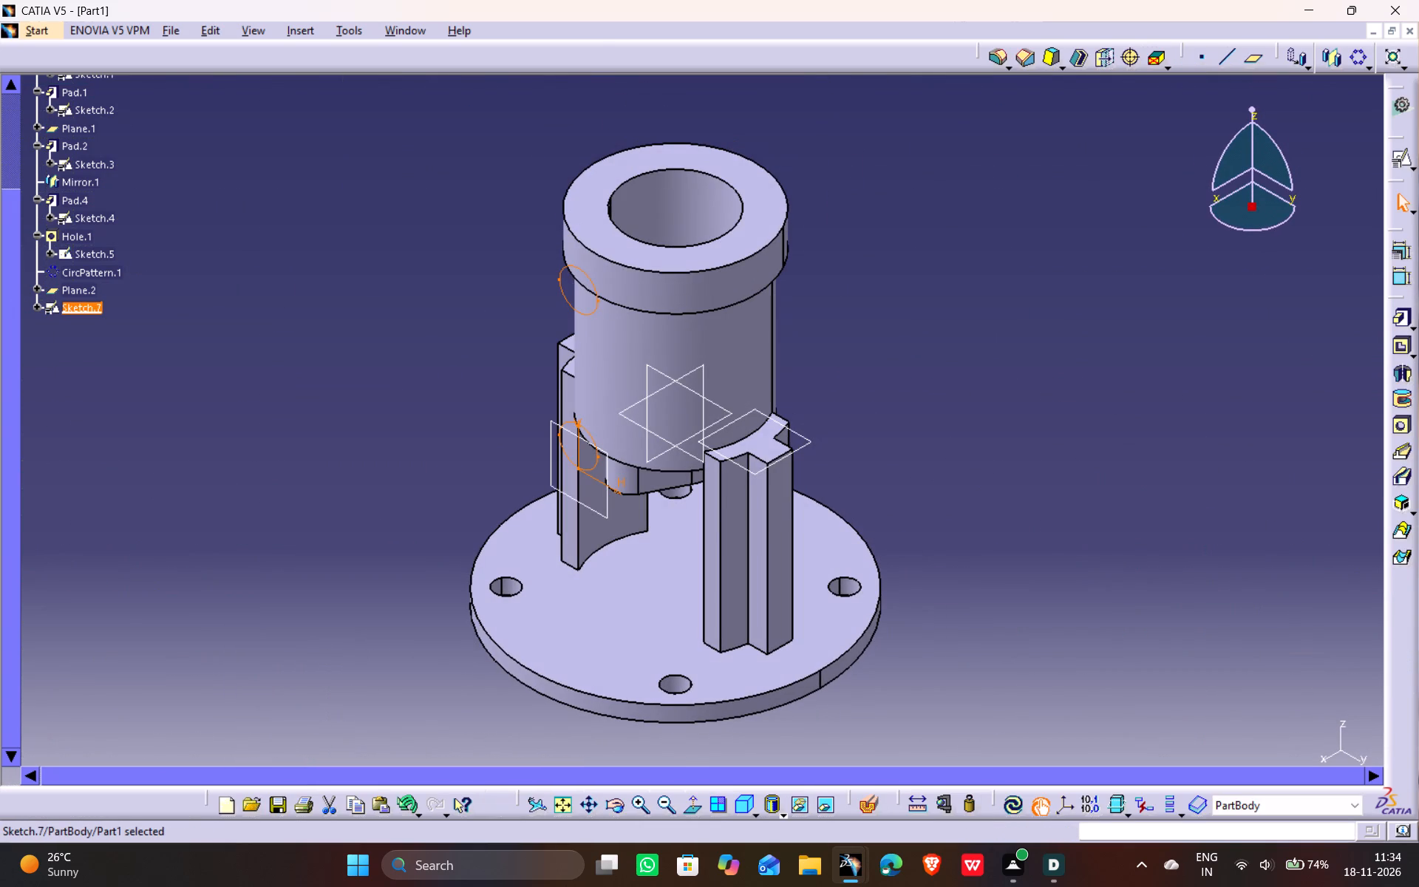
left_click(1401, 319)
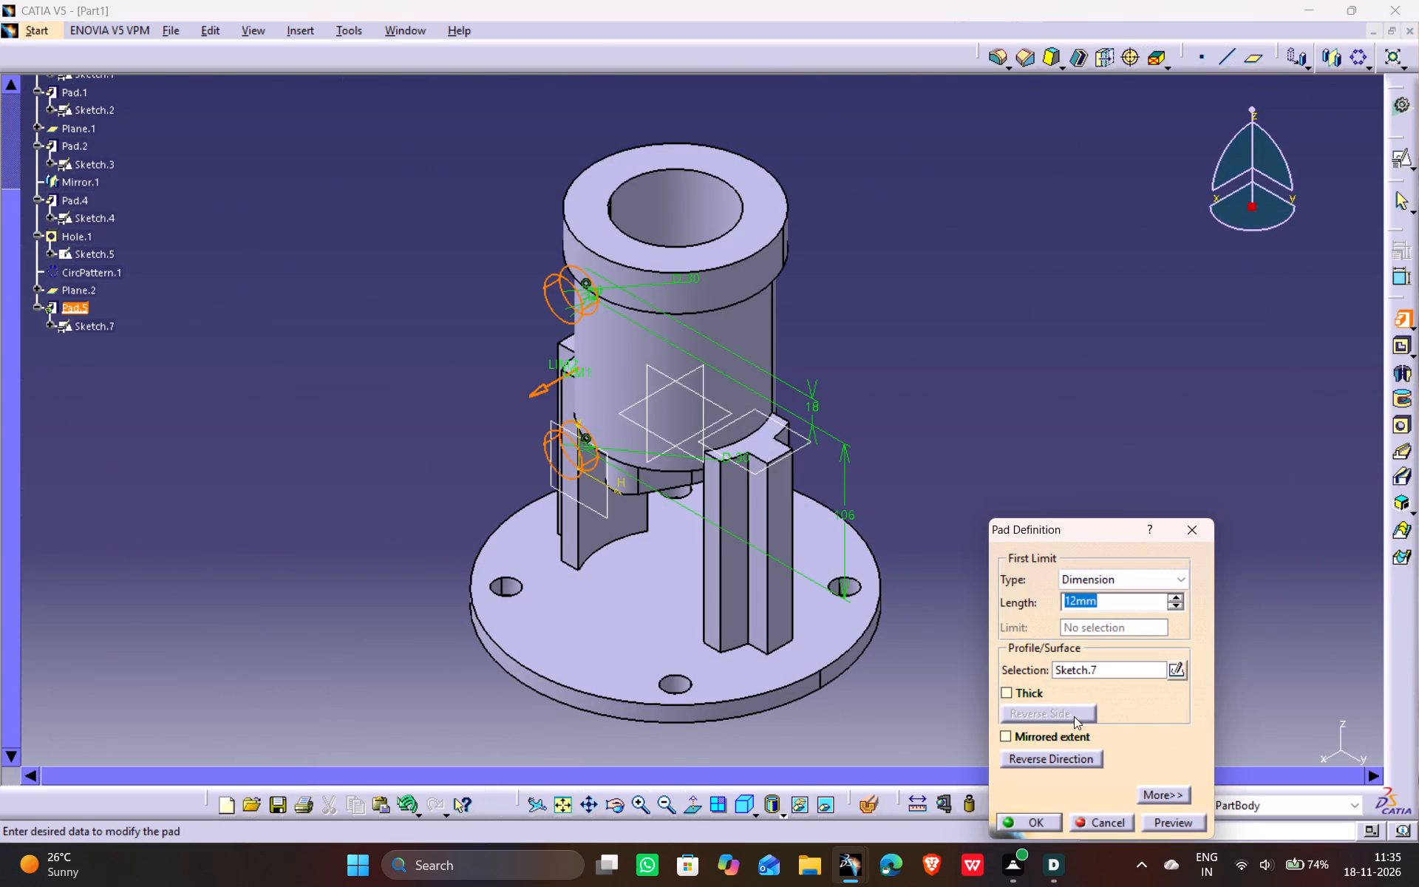
left_click(1164, 582)
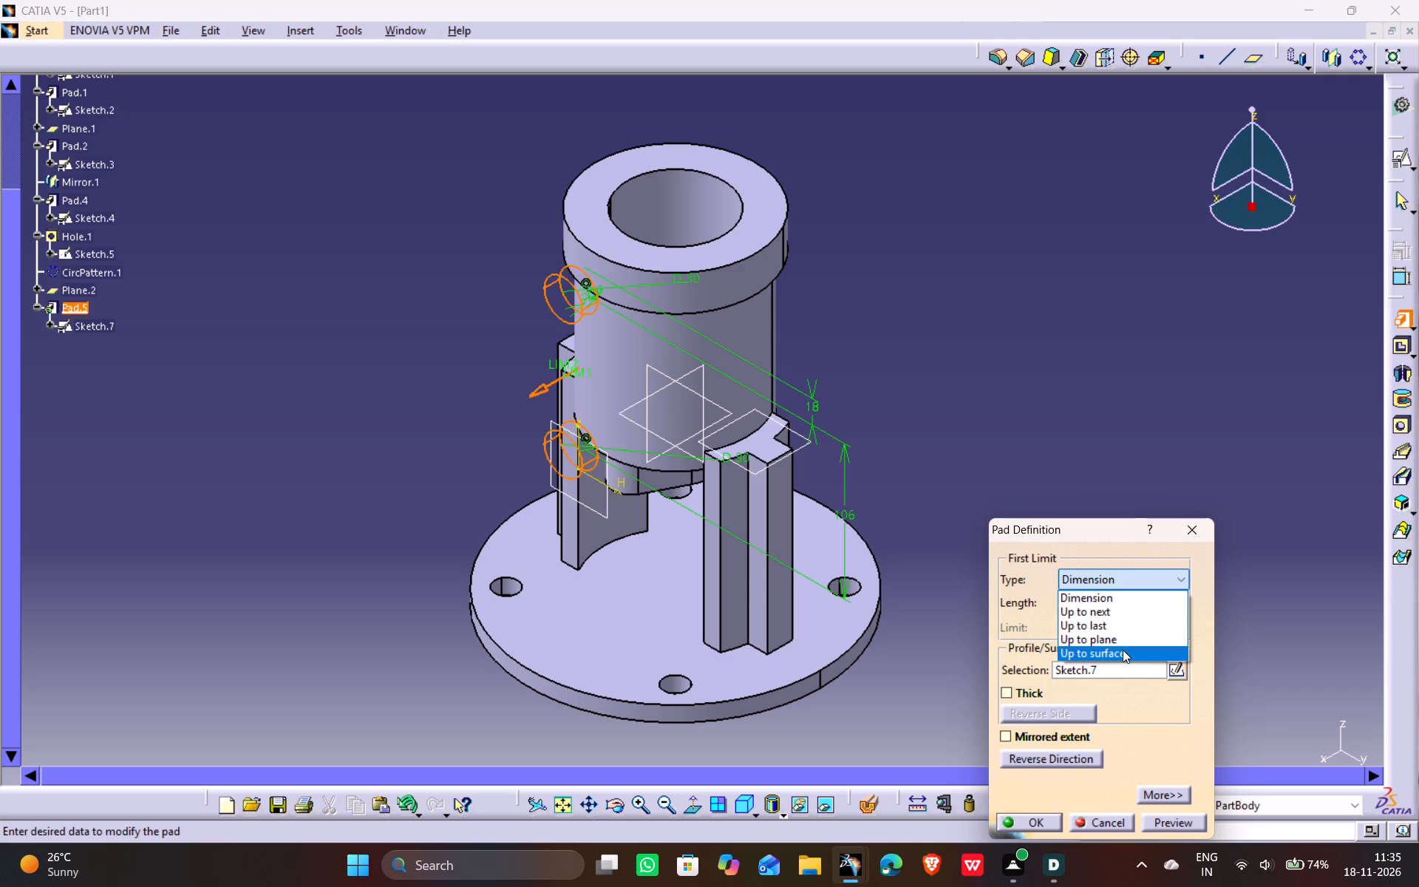
left_click(1123, 650)
left_click(730, 329)
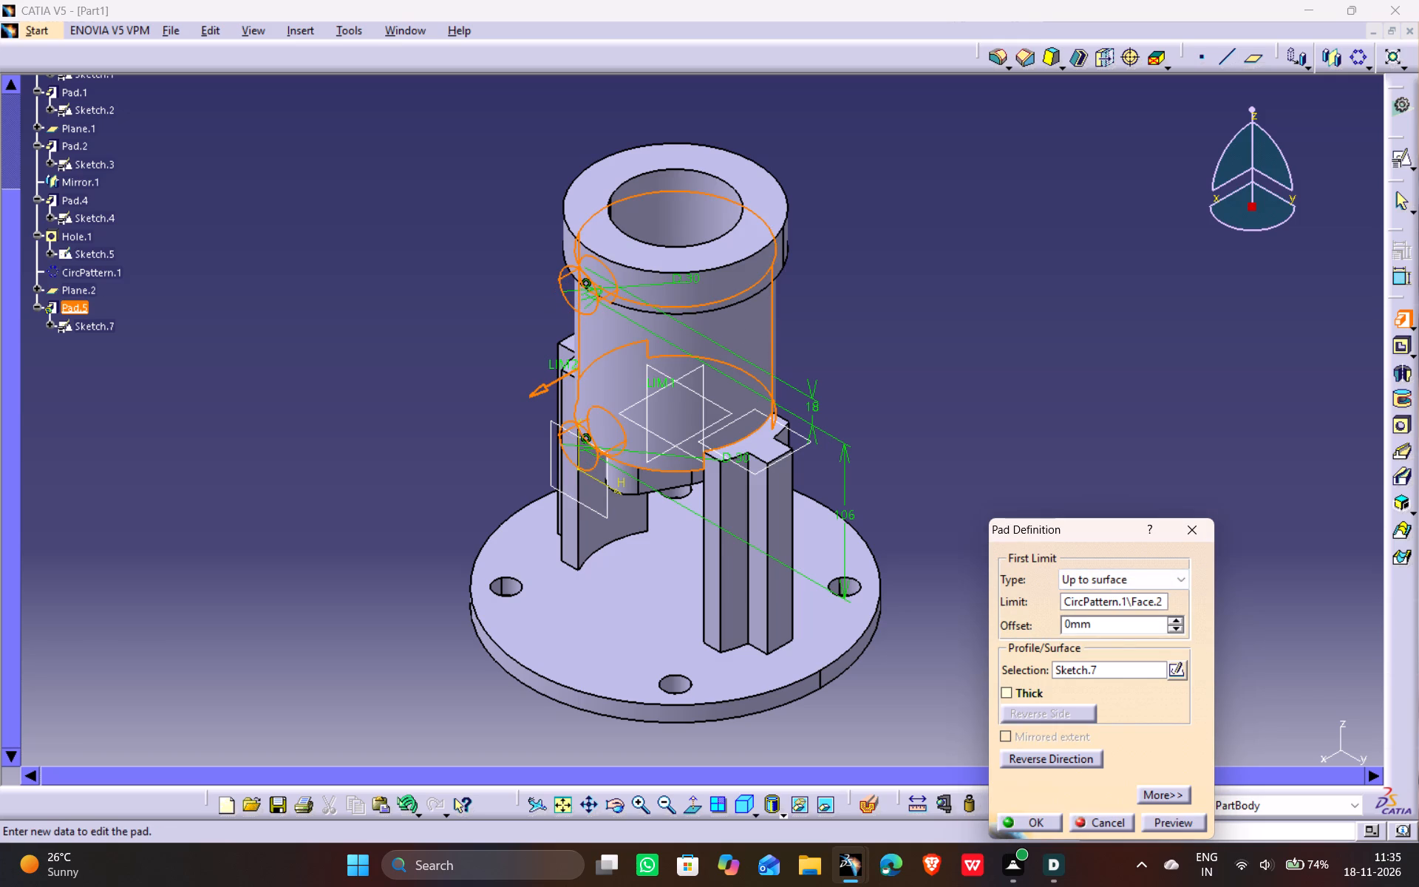
left_click(1166, 821)
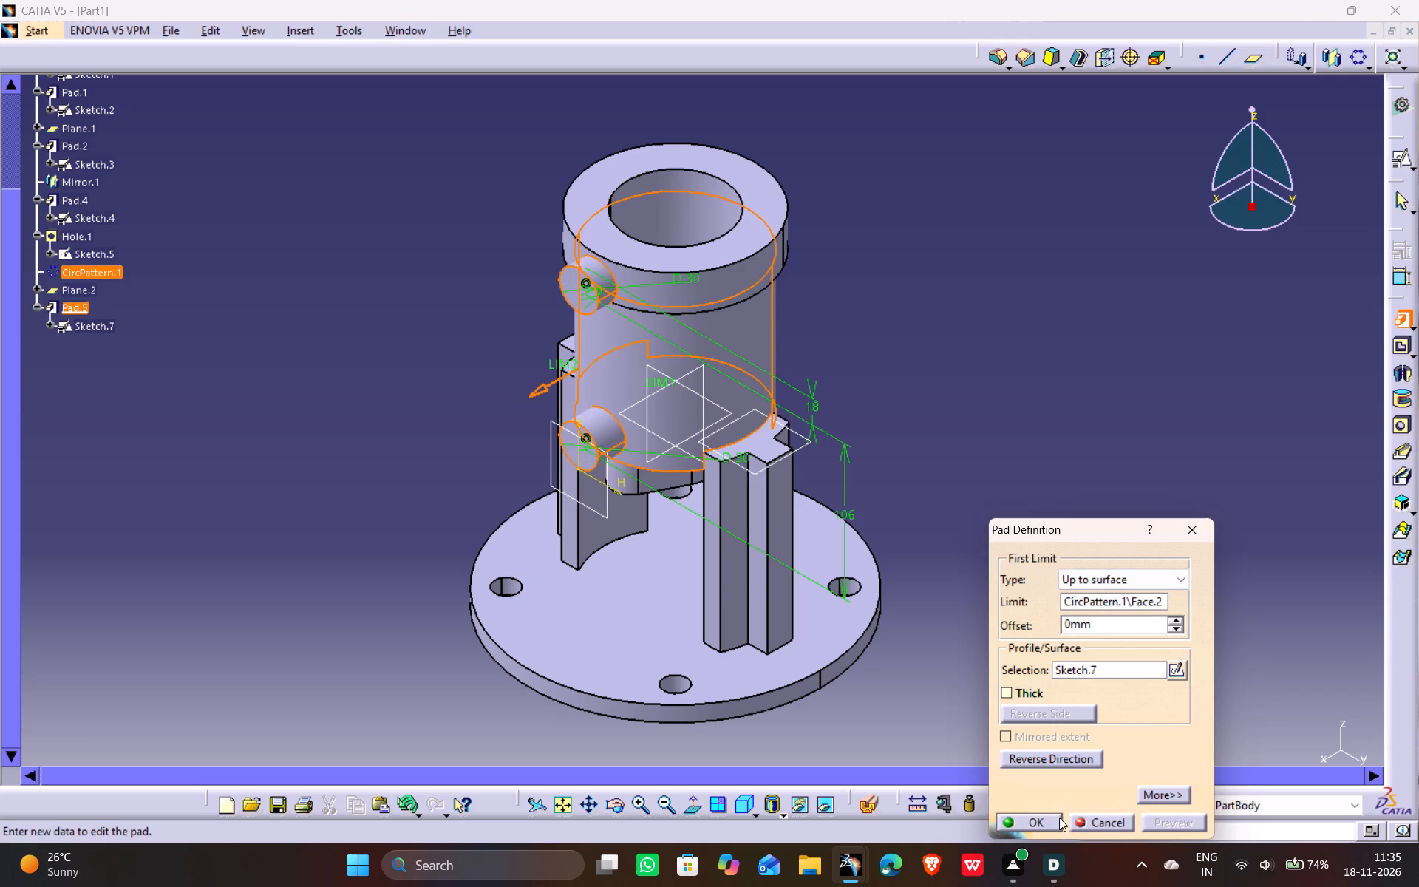
left_click(1043, 820)
left_click(1074, 523)
Start a blind hole on the lower side boss's end face with 5 mm diameter and 25 mm depth.
middle_click_drag(922, 449, 973, 535)
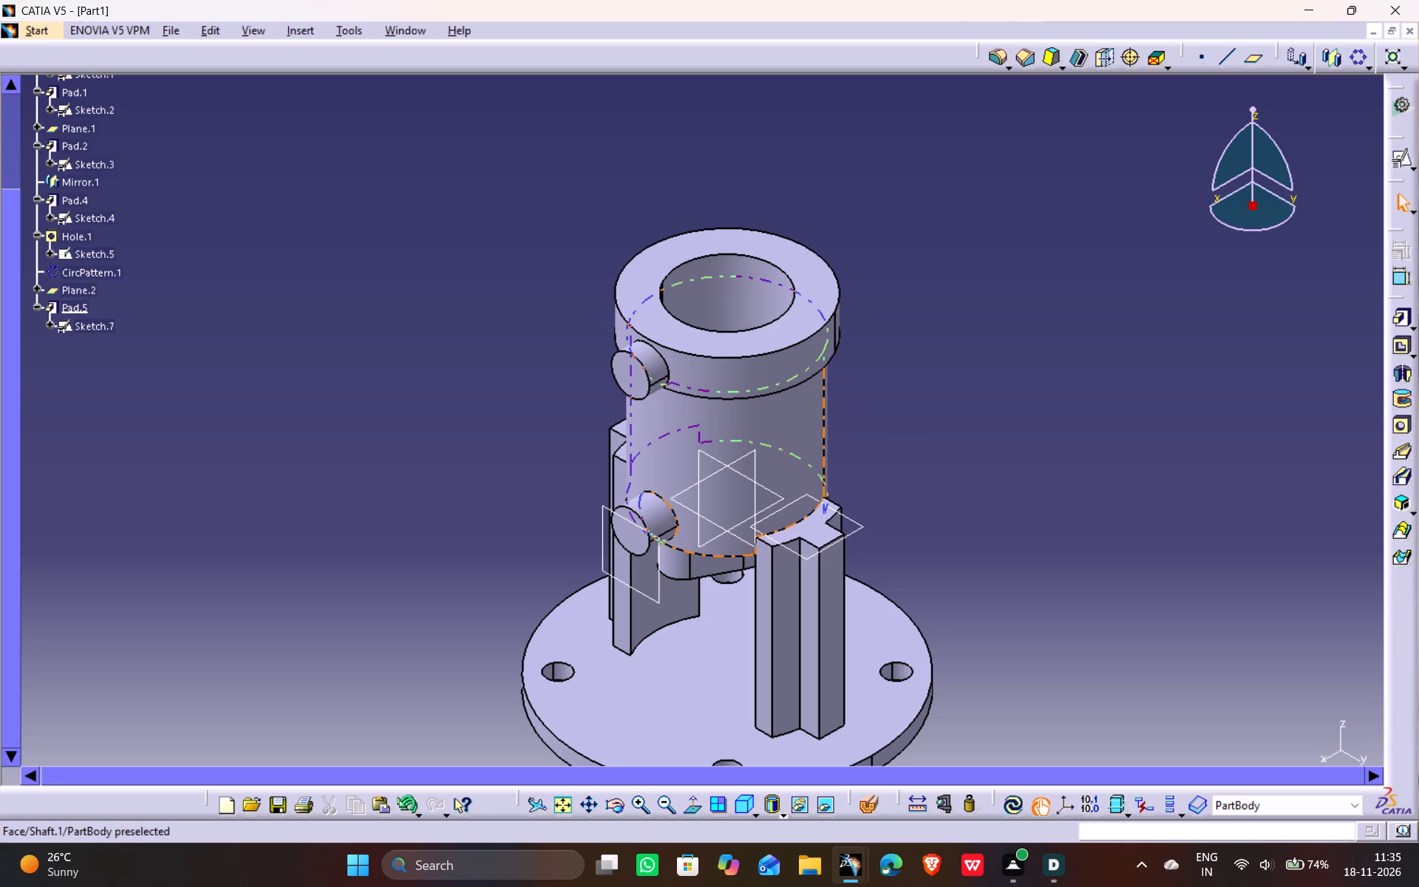
left_click(633, 537)
middle_click_drag(737, 587, 760, 529)
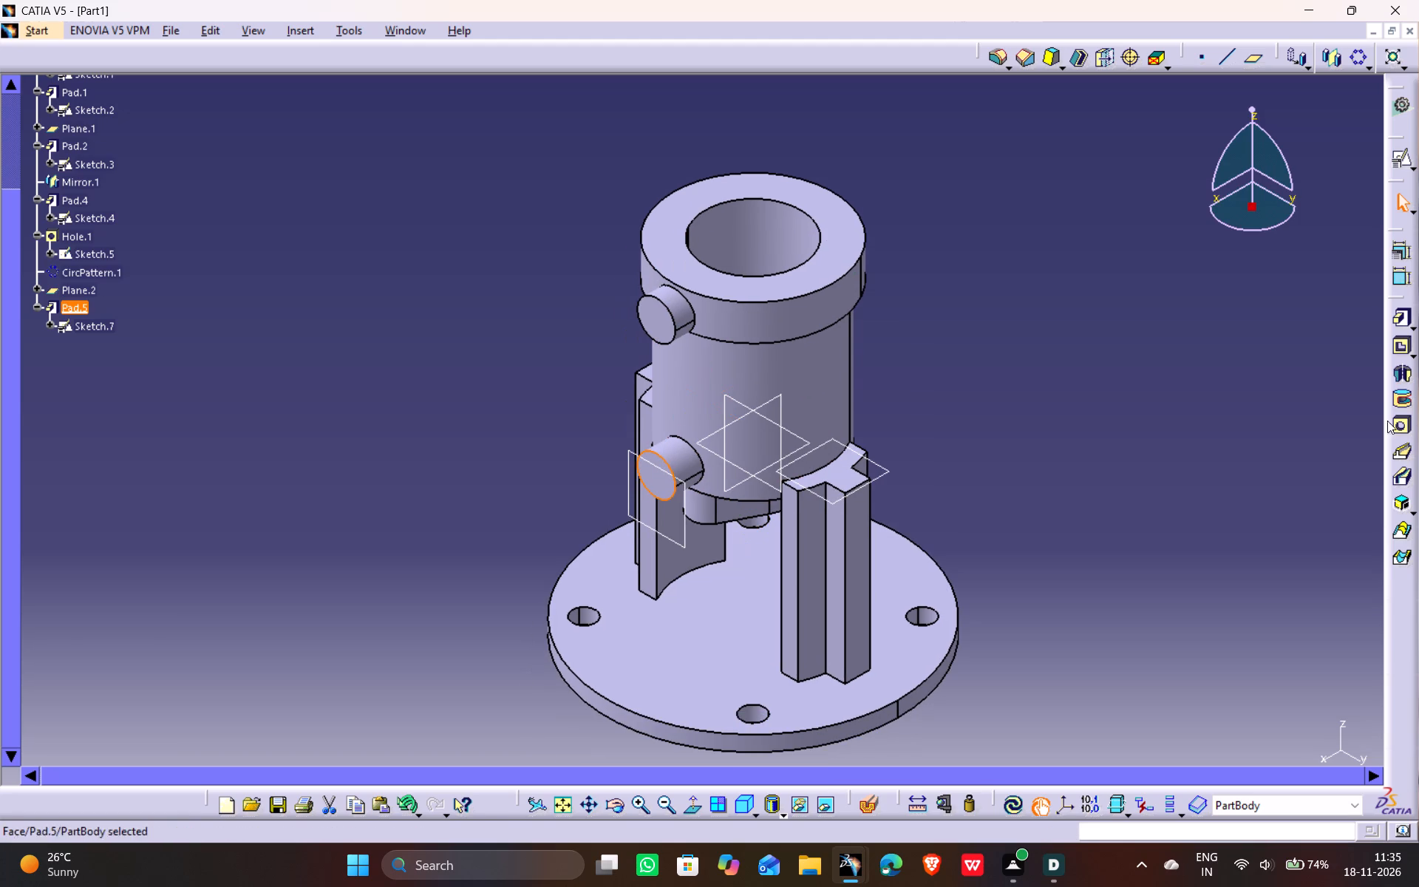
left_click(1403, 426)
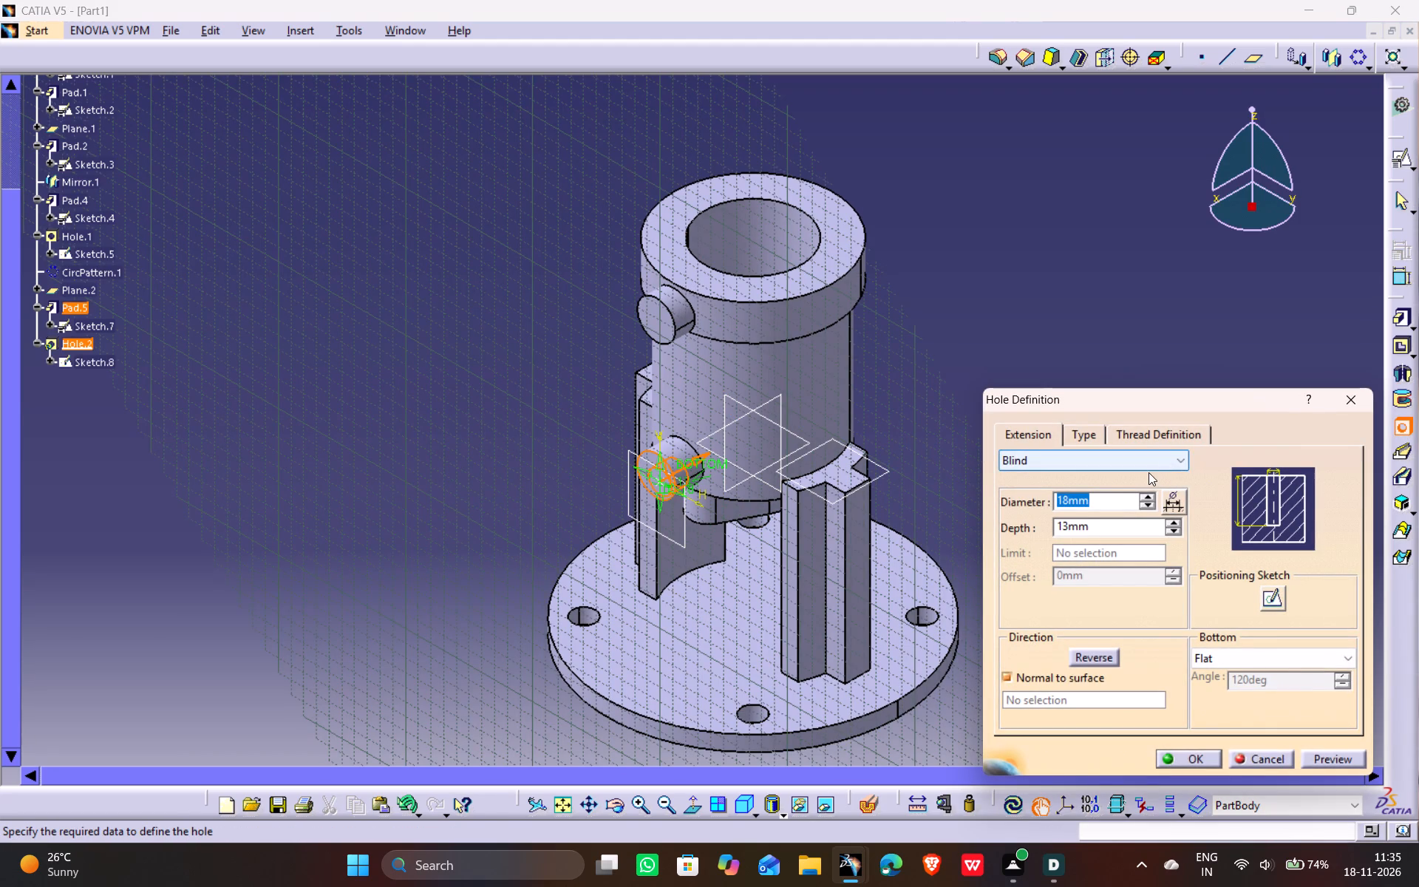
key("5")
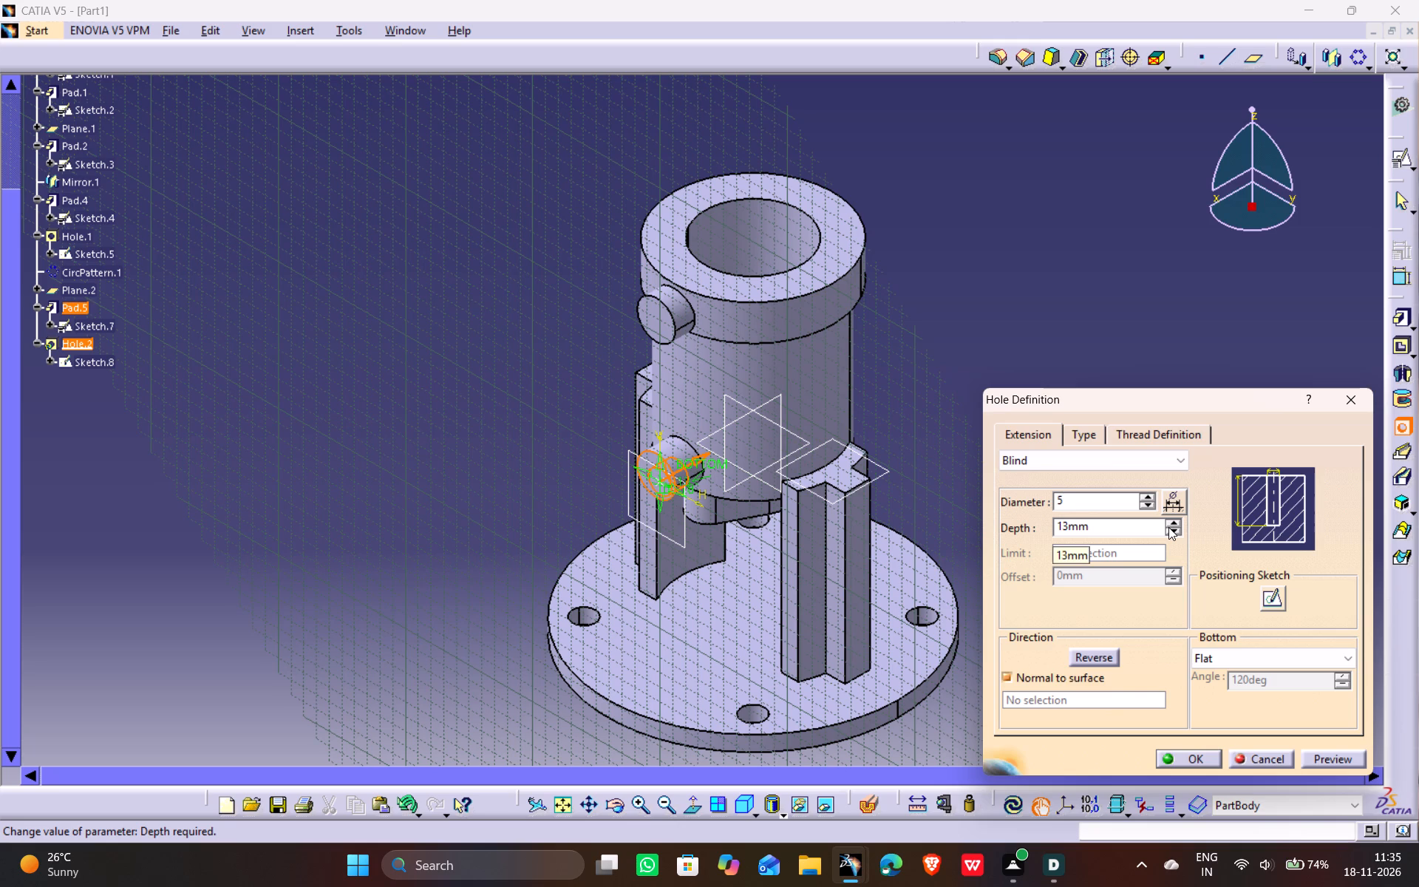
left_click_drag(1068, 526, 1038, 529)
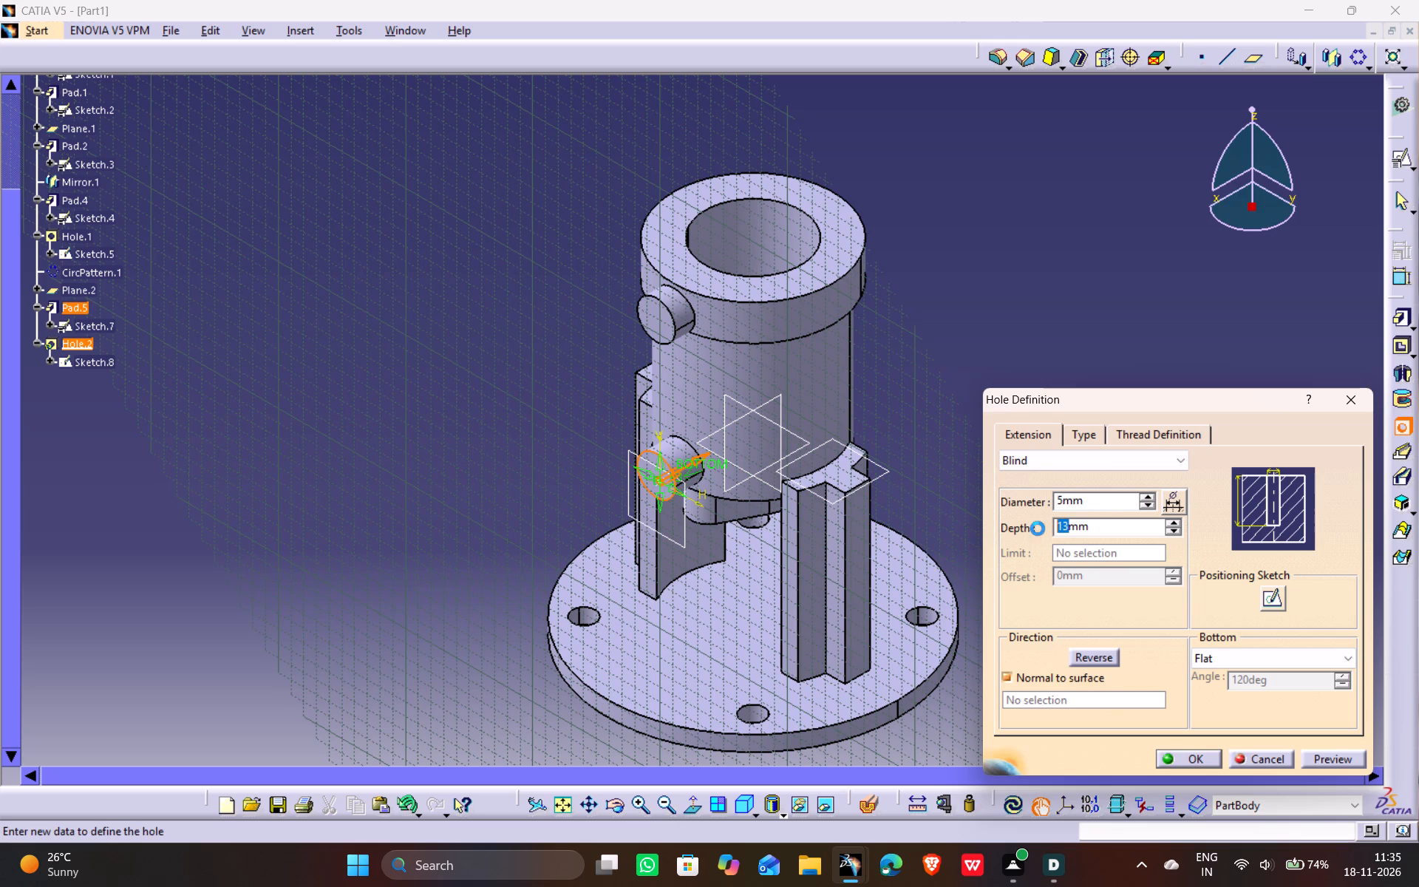
left_click_drag(1038, 529, 1018, 531)
type("25")
left_click(1155, 344)
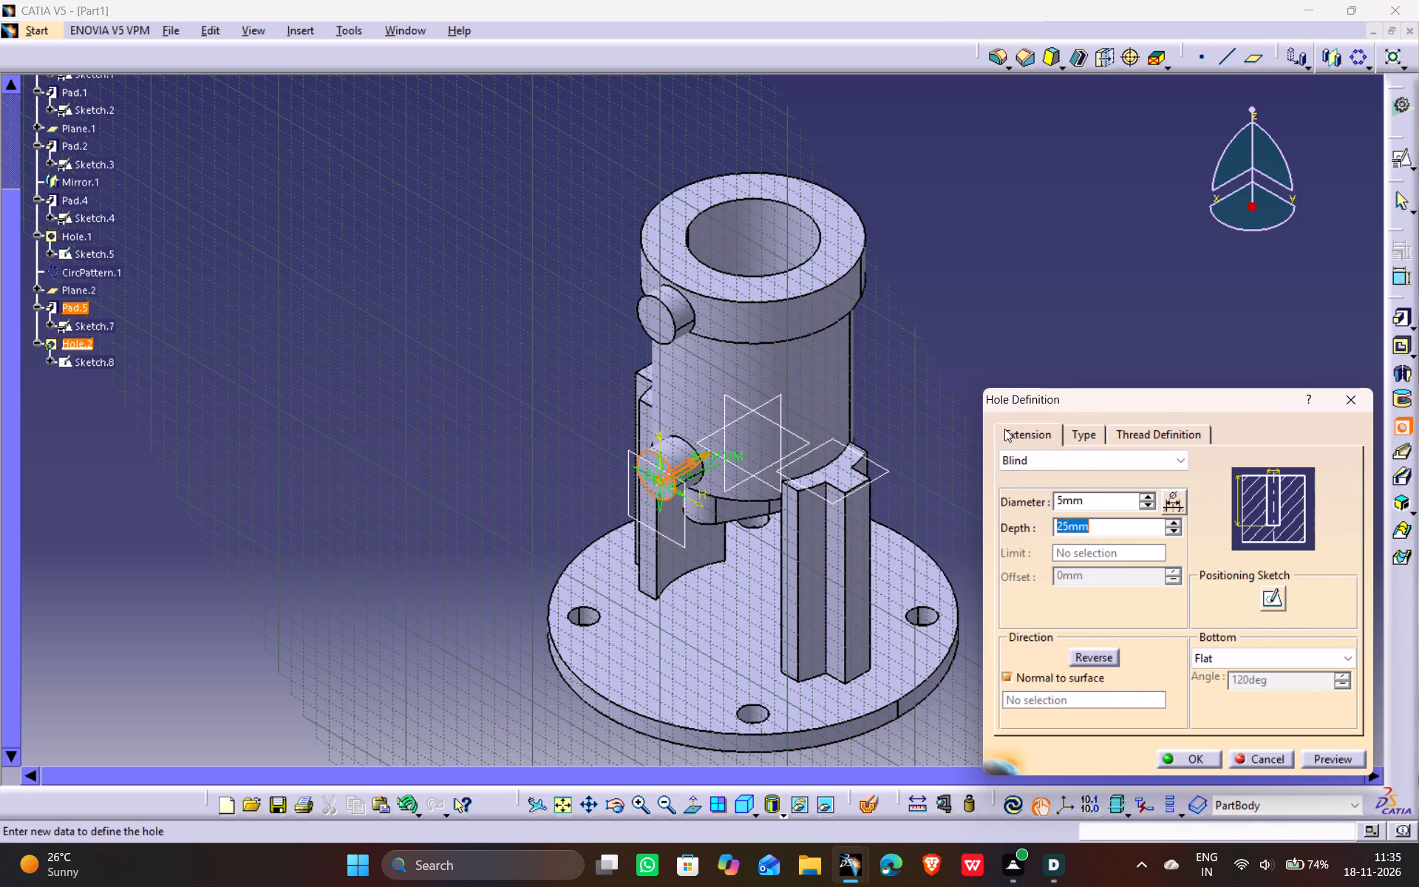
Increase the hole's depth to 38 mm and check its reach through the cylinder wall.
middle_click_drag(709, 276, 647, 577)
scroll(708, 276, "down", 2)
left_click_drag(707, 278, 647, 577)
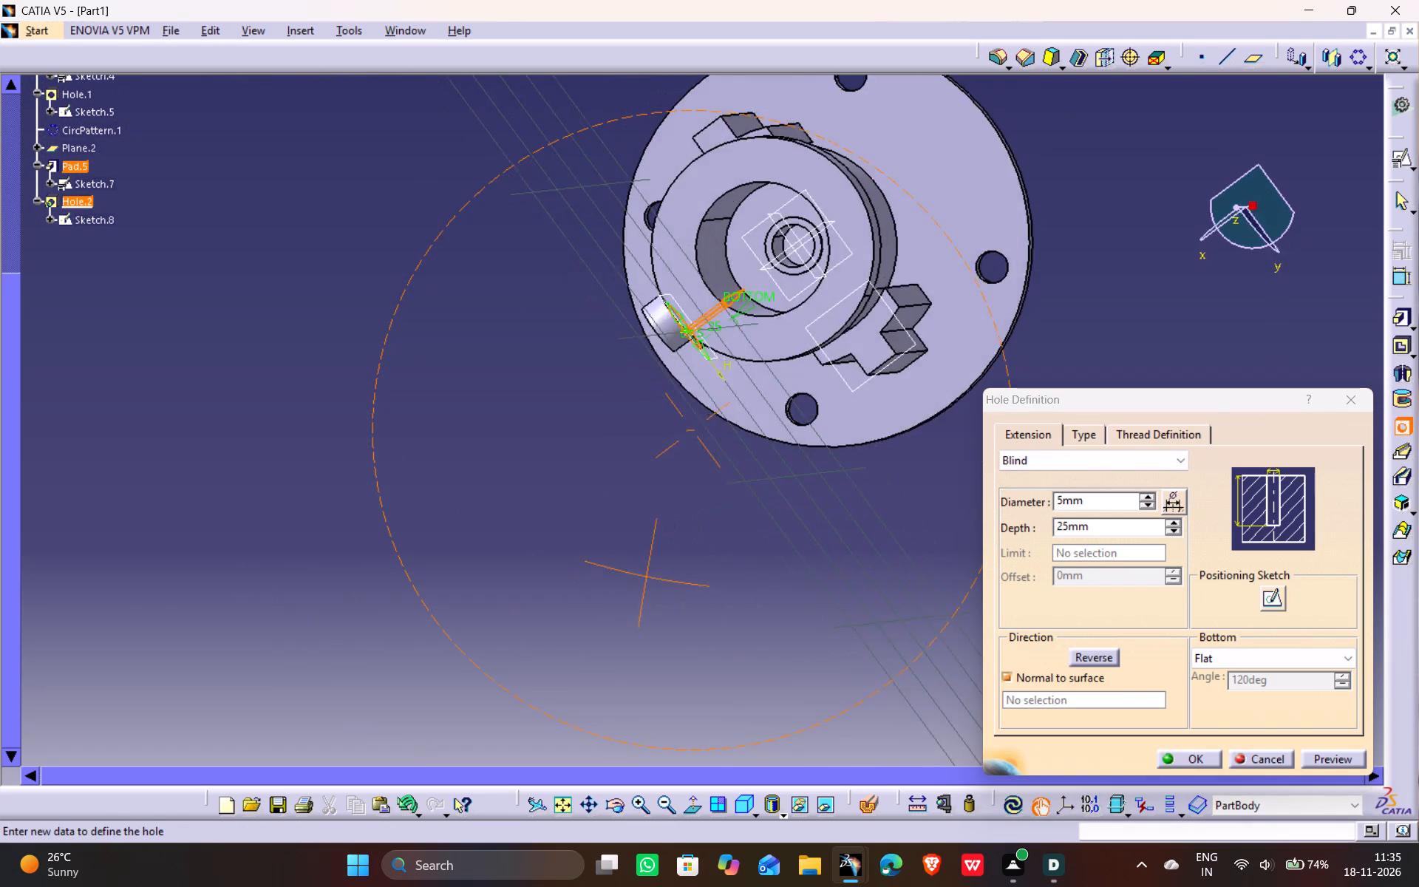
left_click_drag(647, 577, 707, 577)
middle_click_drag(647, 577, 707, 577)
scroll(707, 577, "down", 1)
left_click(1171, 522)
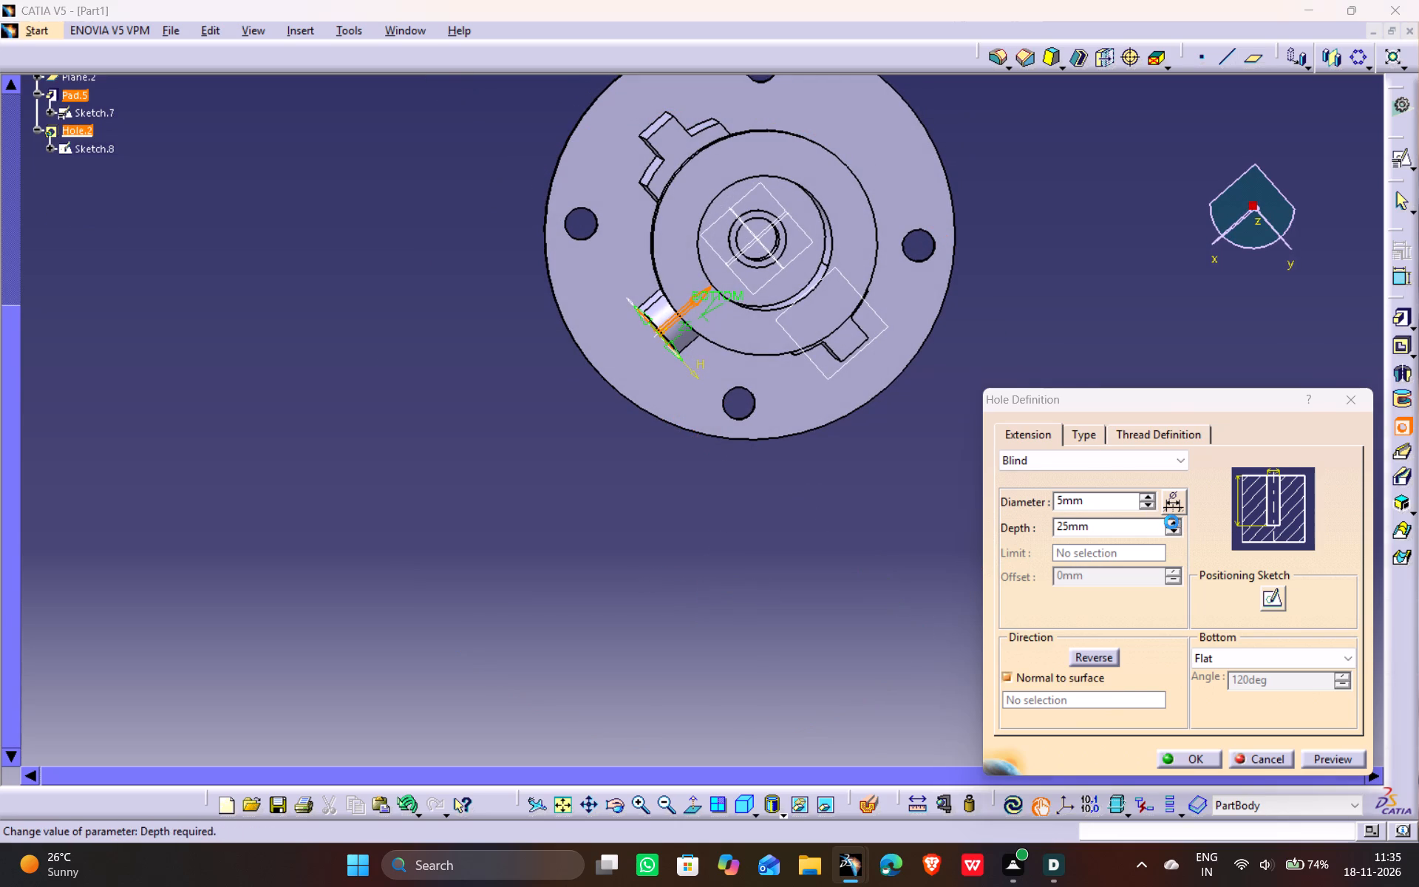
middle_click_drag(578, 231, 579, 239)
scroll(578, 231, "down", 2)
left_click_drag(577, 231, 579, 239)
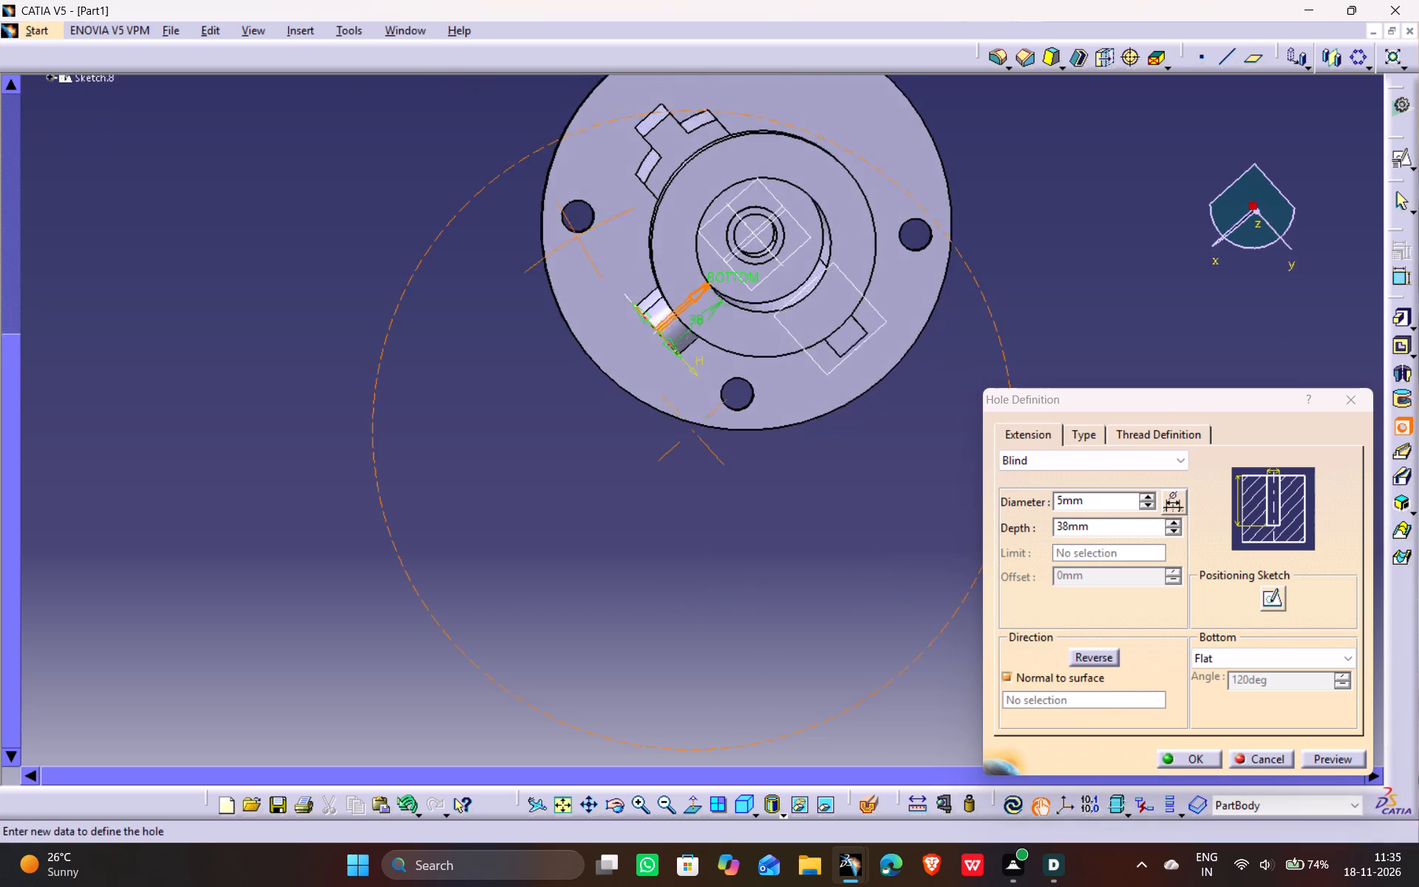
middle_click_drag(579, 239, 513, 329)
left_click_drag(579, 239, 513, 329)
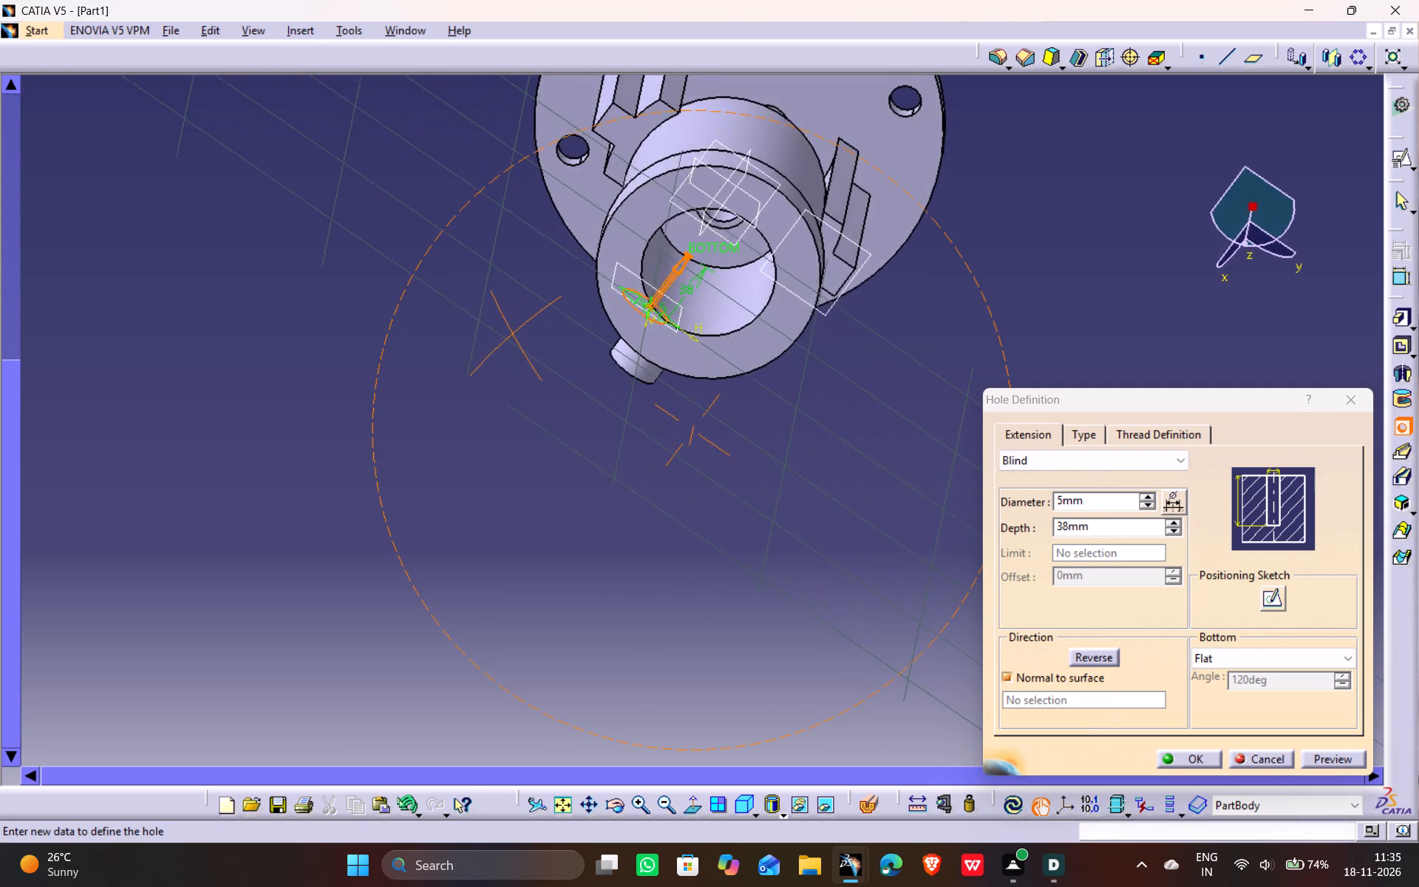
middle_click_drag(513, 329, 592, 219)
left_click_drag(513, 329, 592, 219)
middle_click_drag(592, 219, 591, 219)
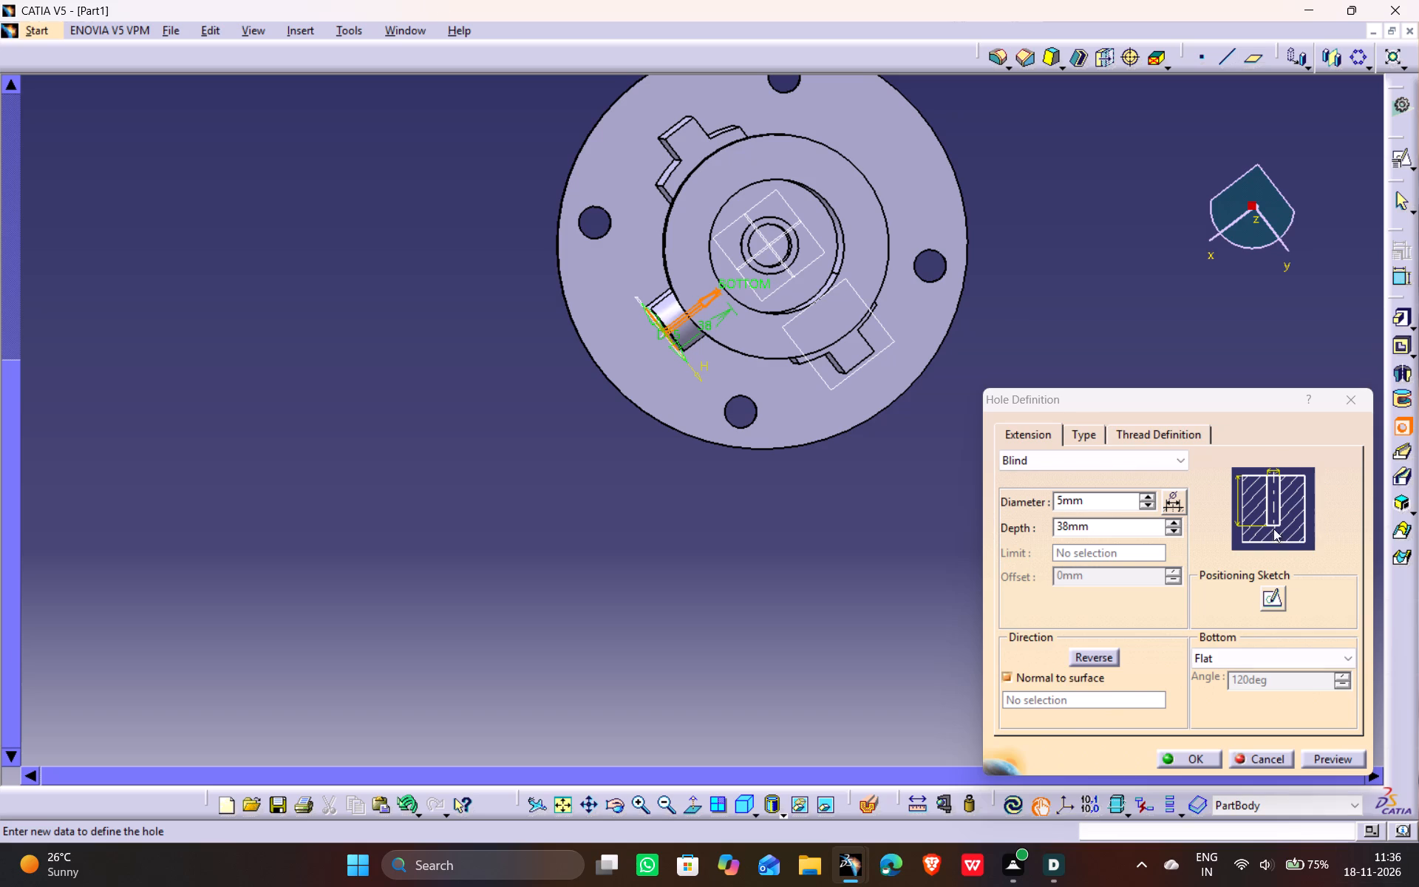
In the hole's positioning sketch, make the hole centre concentric with the lower boss's circular edge and finish the sketch.
left_click(1274, 602)
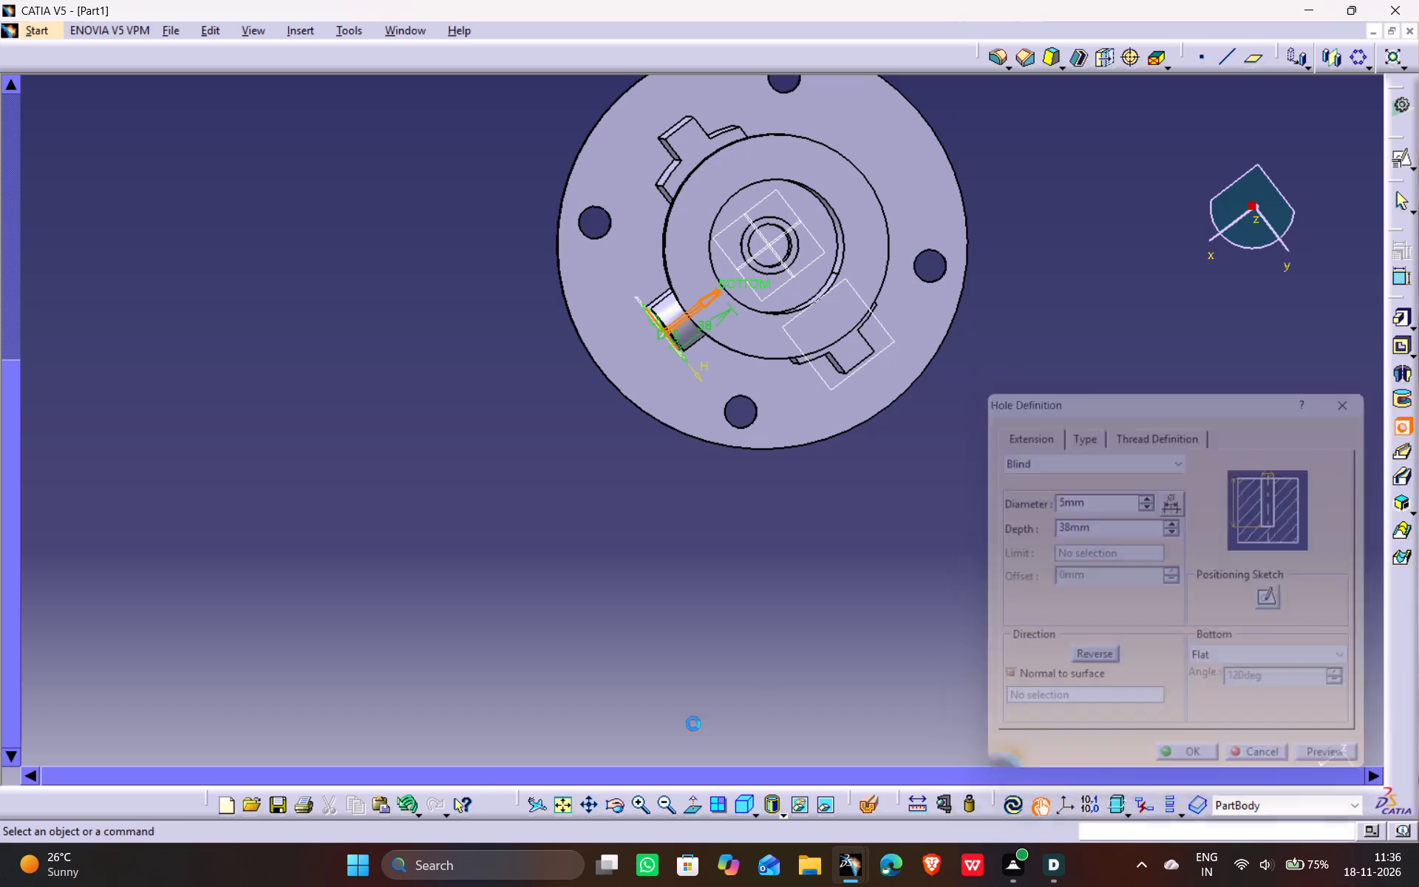
middle_click_drag(669, 659, 682, 600)
middle_click_drag(707, 677, 659, 543, "ctrl")
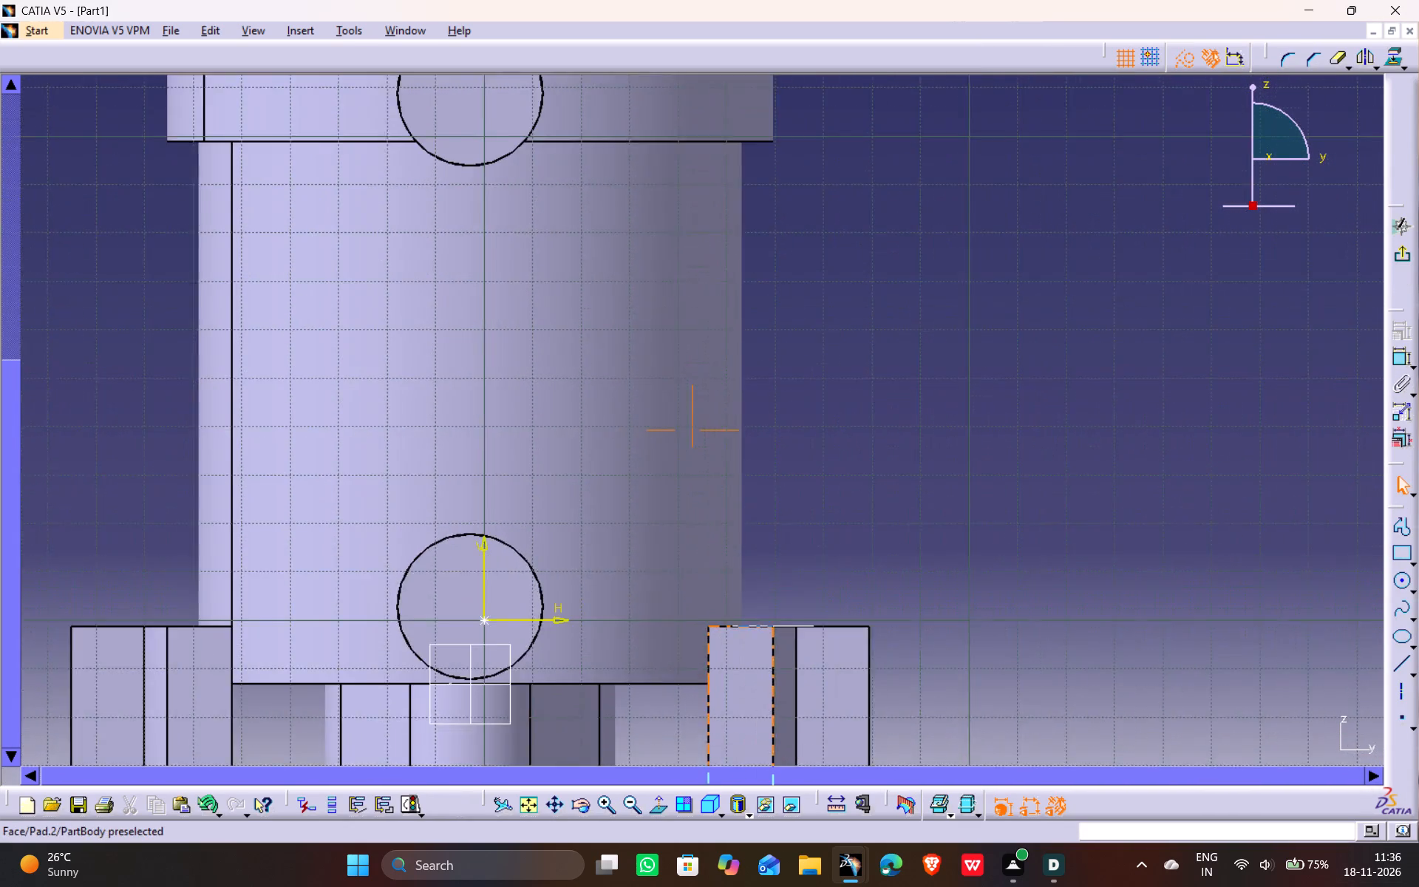
middle_click_drag(528, 577, 571, 546)
left_click(520, 594)
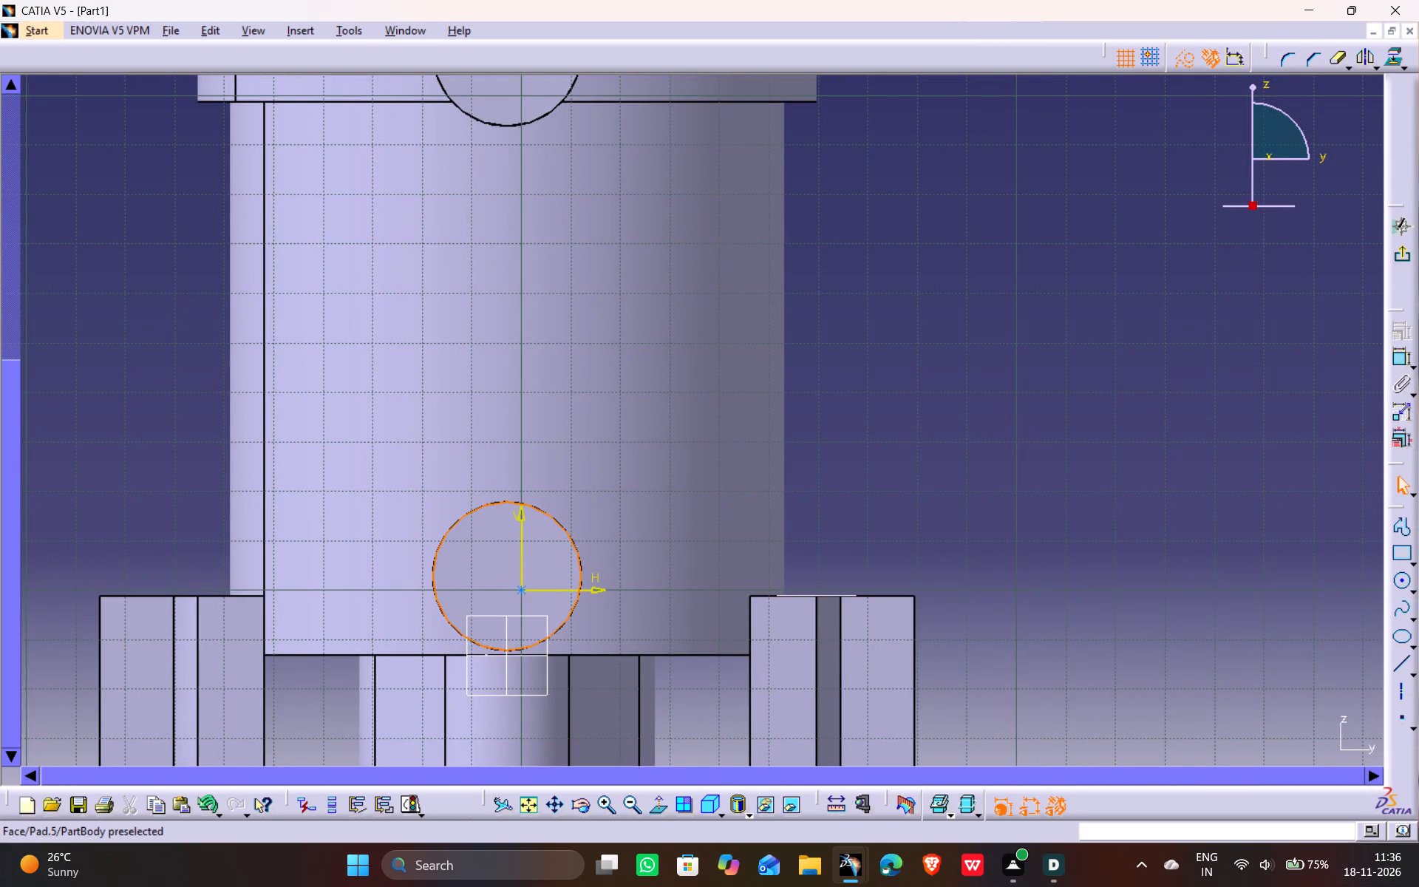
left_click(523, 590)
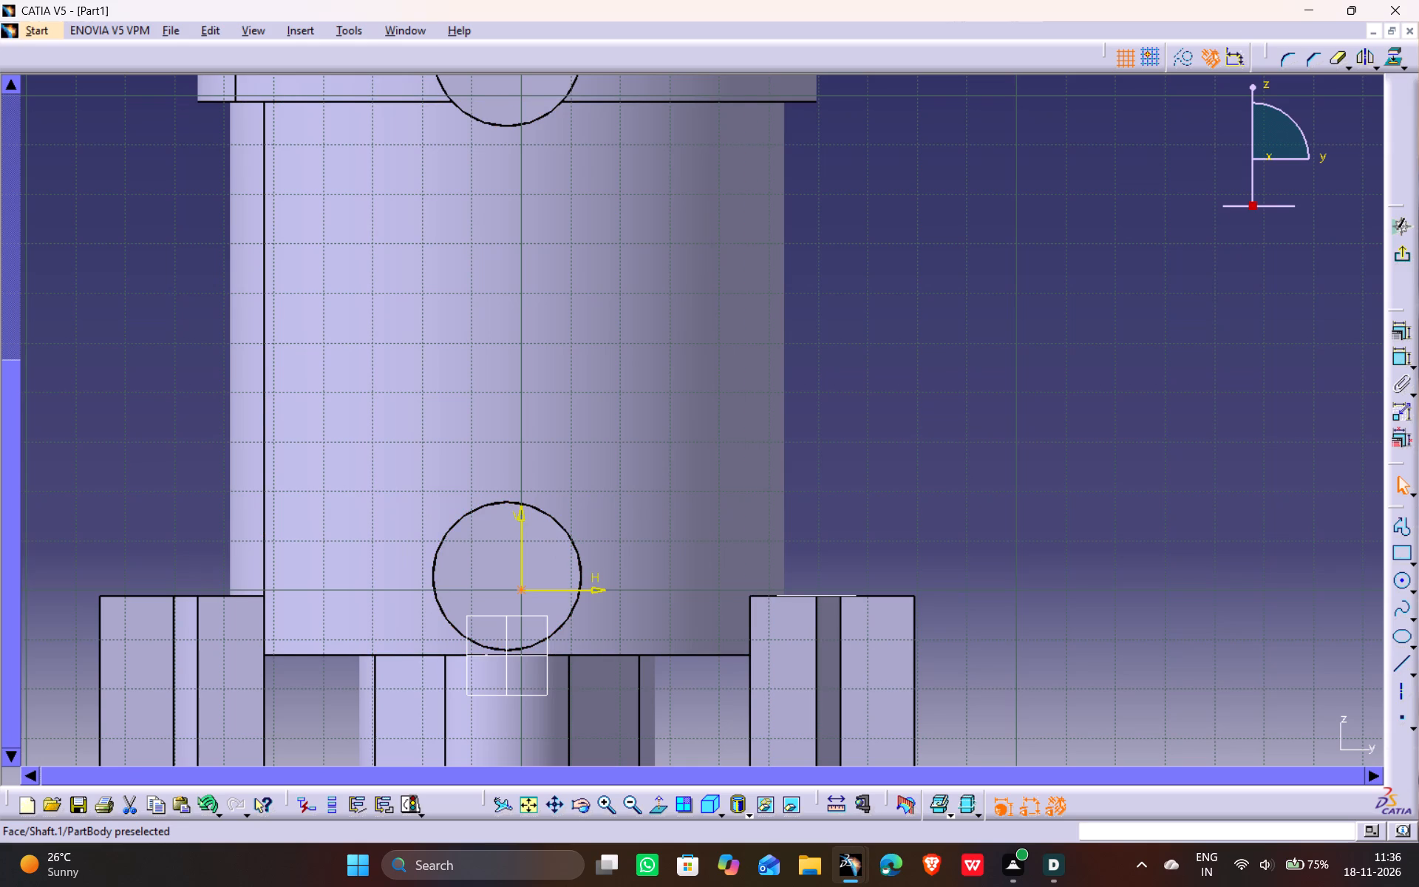
left_click(456, 529, "ctrl")
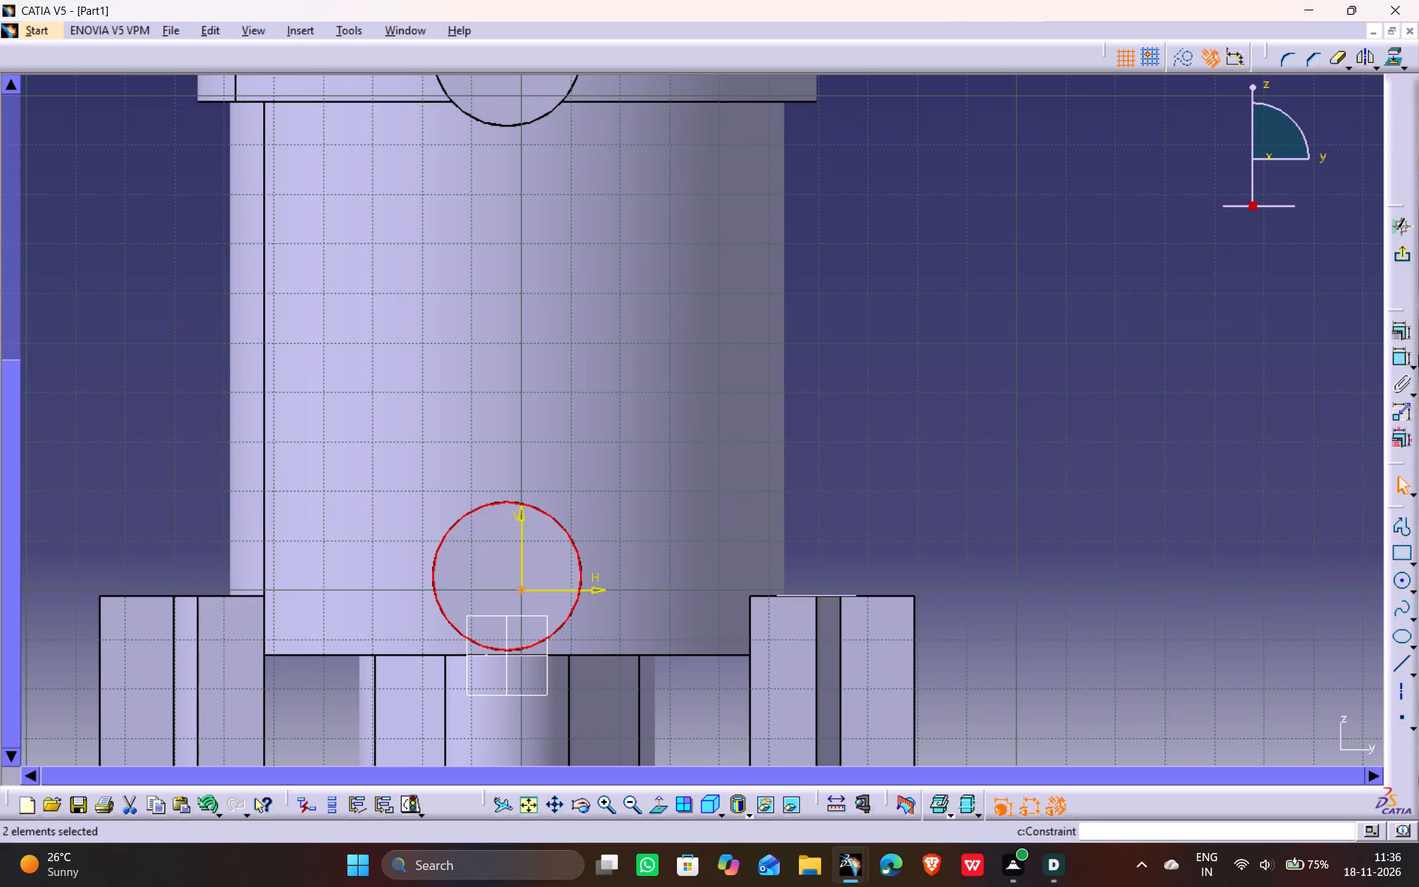
left_click(1398, 328)
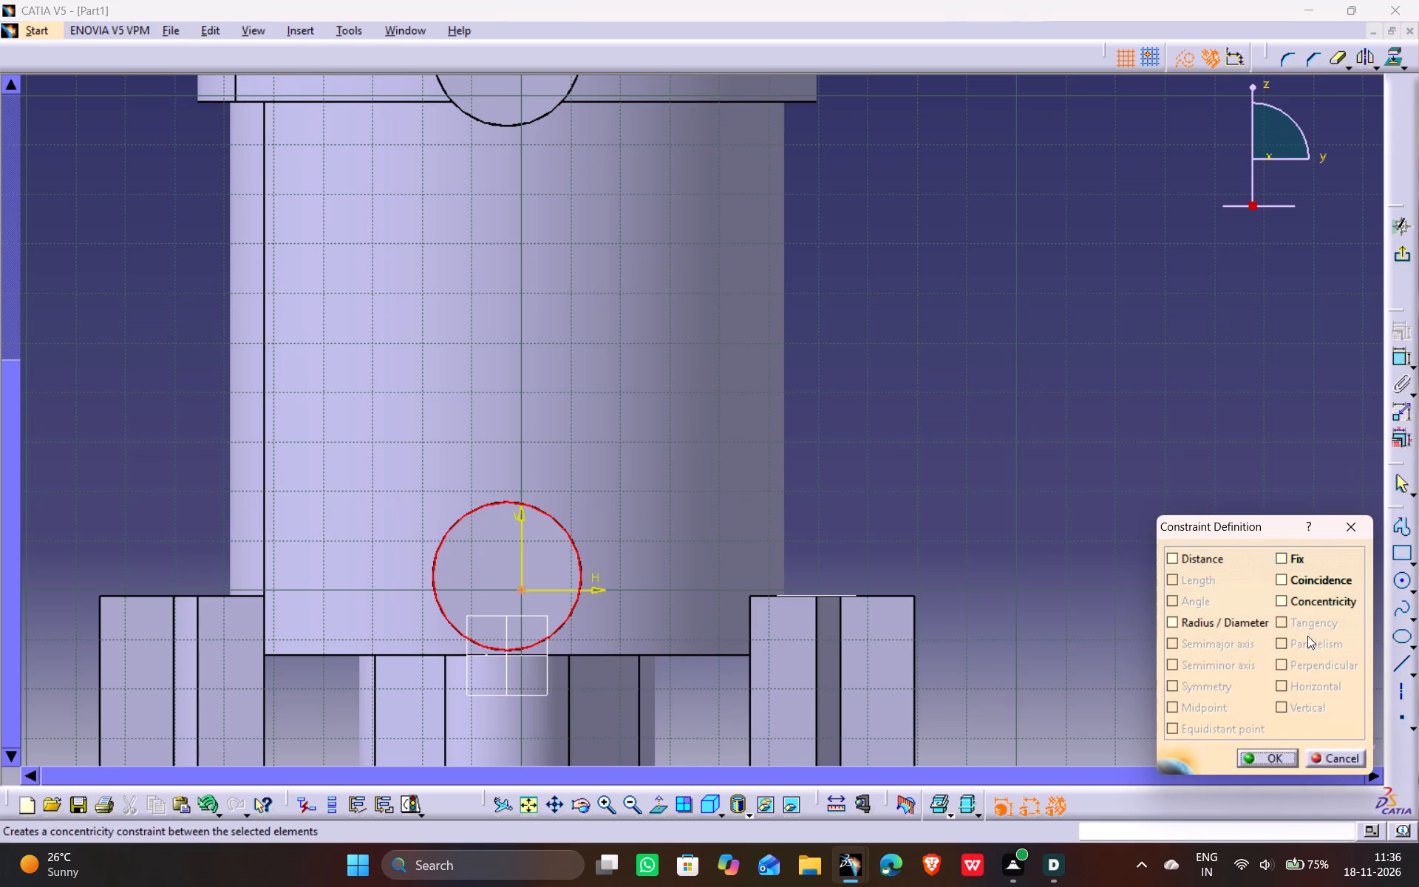
left_click(1316, 598)
left_click(1273, 761)
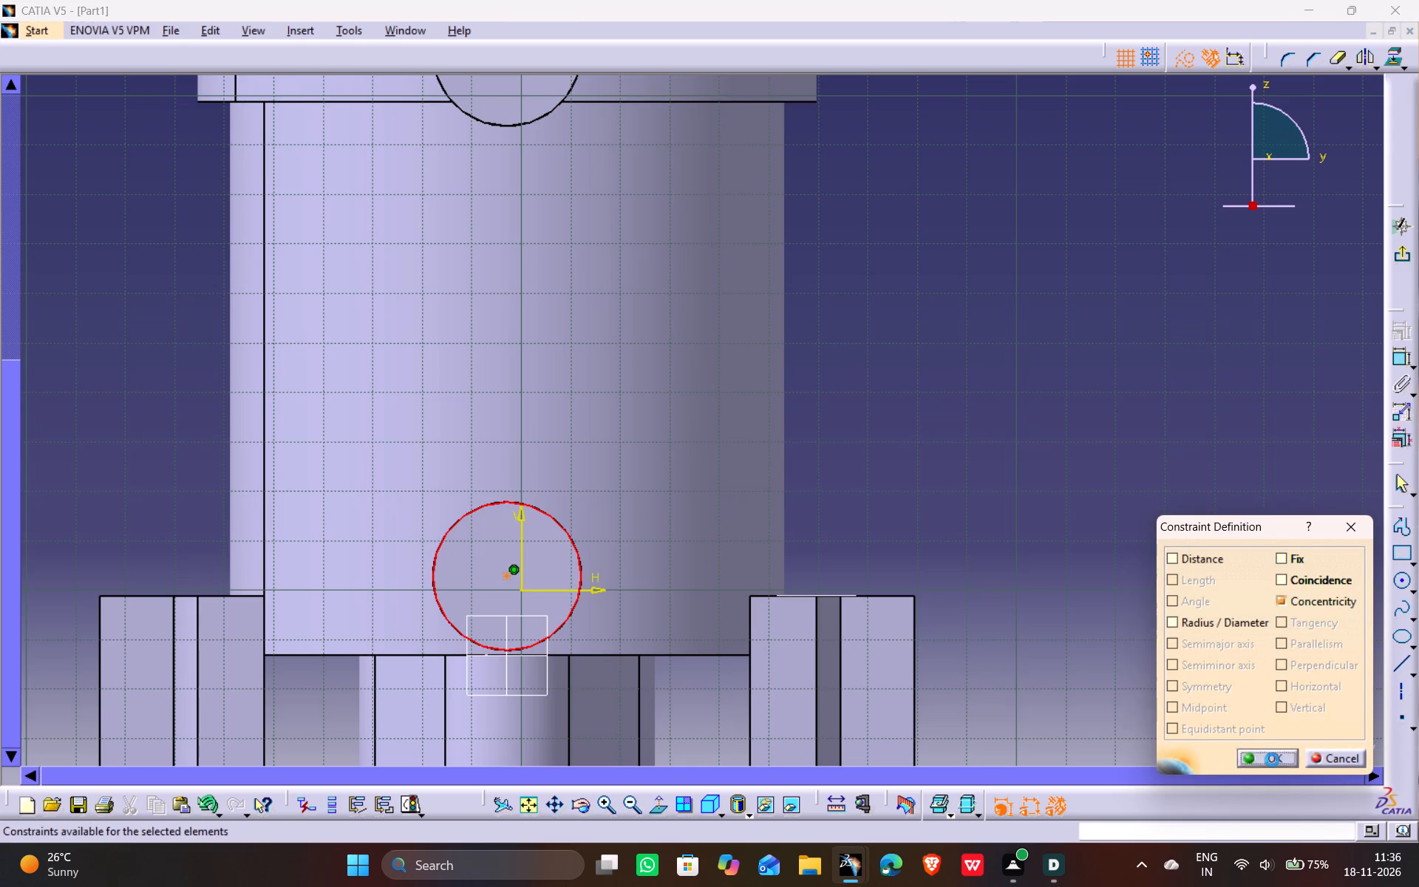
left_click(1407, 262)
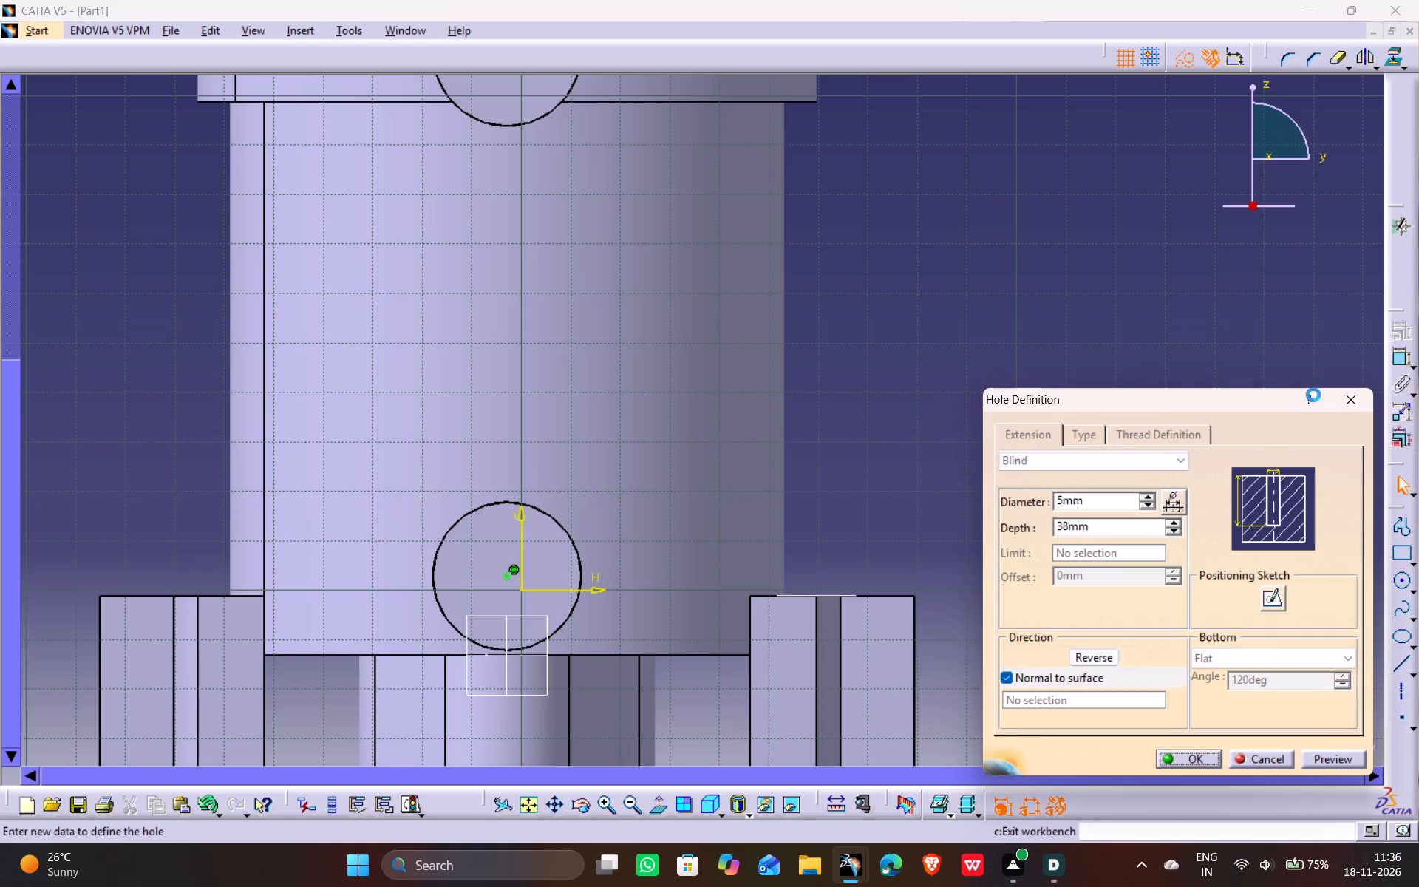
Set the blind hole's depth to 47 mm, preview it, and create the hole in the lower boss.
left_click(1338, 752)
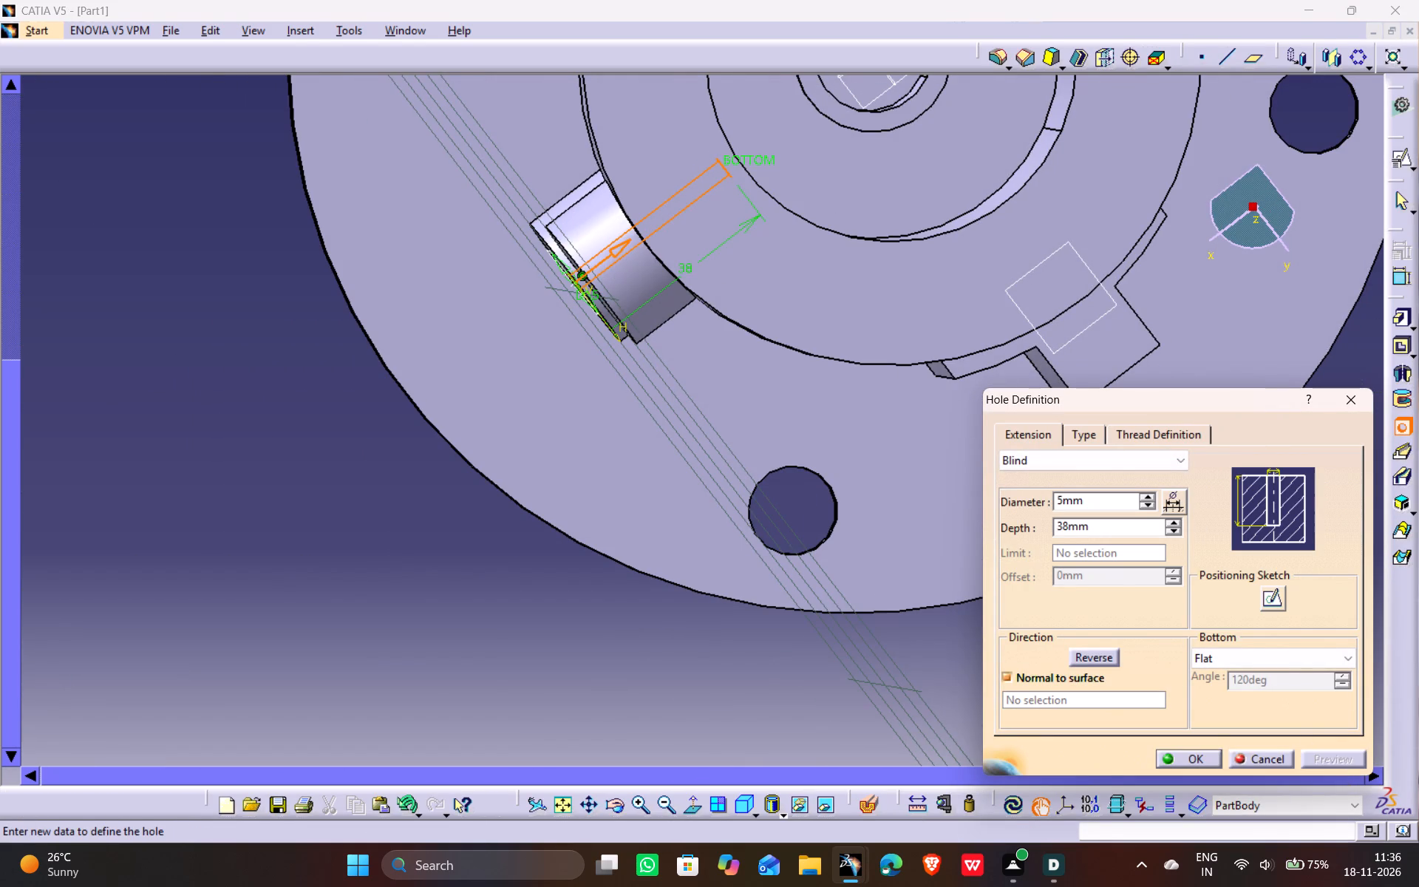
middle_click_drag(684, 58, 580, 169)
scroll(684, 58, "down", 3)
left_click_drag(676, 67, 580, 169)
middle_click_drag(898, 169, 670, 194)
scroll(898, 169, "down", 2)
left_click_drag(895, 169, 670, 194)
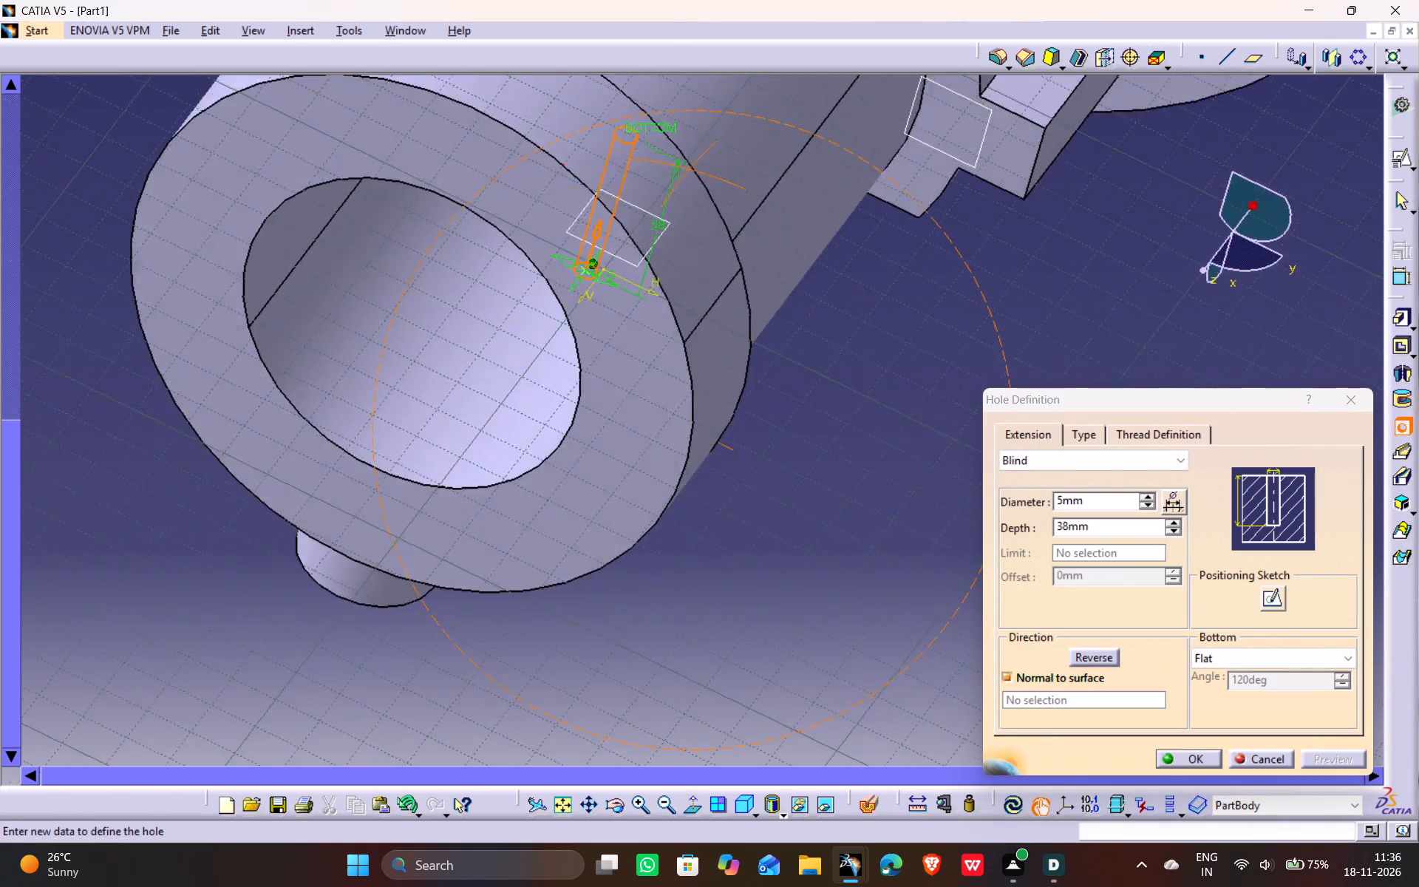
middle_click_drag(670, 194, 794, 184)
left_click_drag(670, 194, 794, 184)
scroll(798, 163, "down", 1)
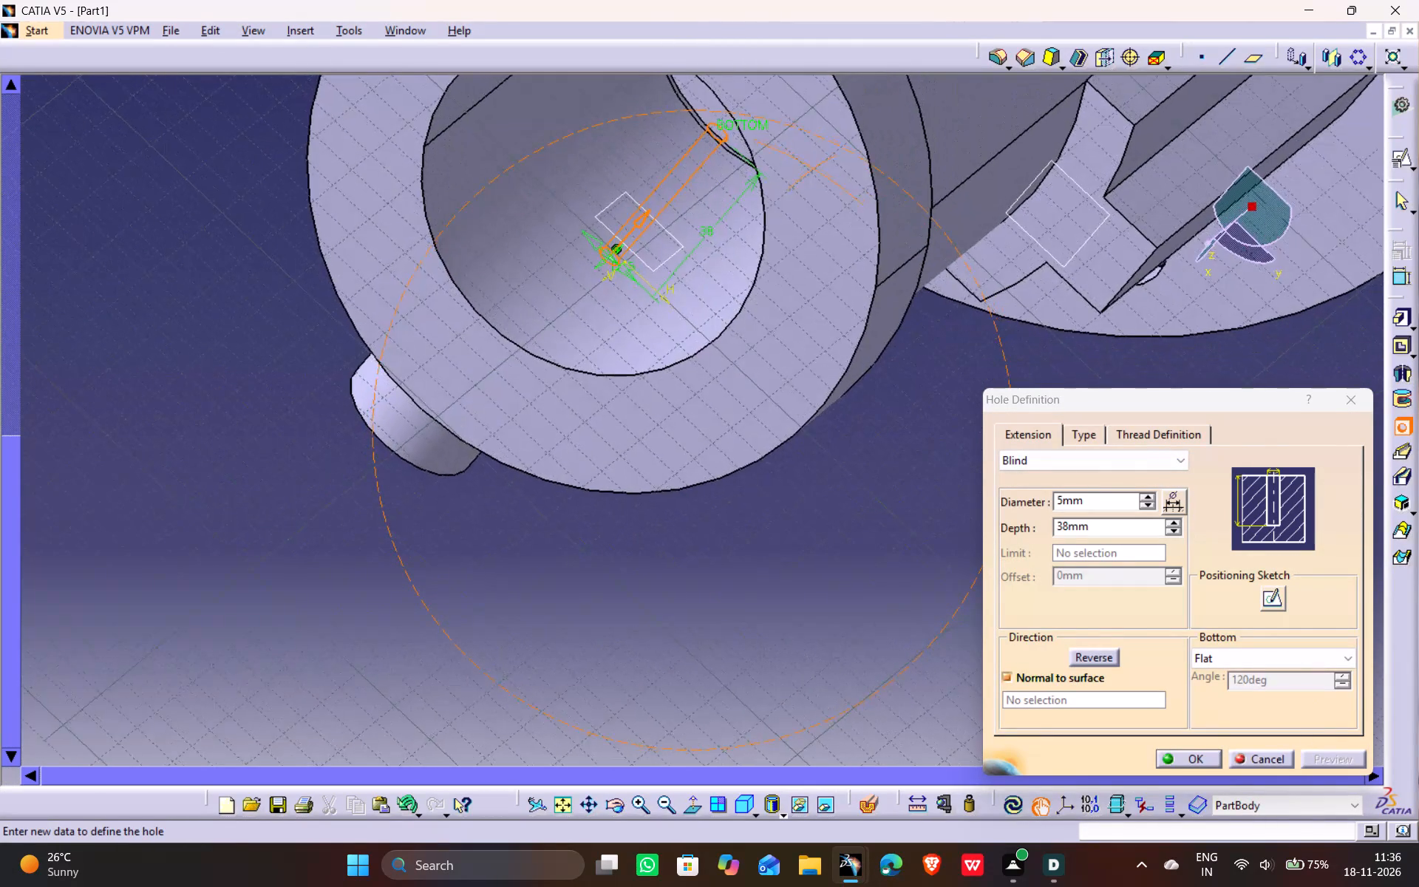
left_click_drag(794, 184, 797, 184)
middle_click_drag(794, 184, 798, 184)
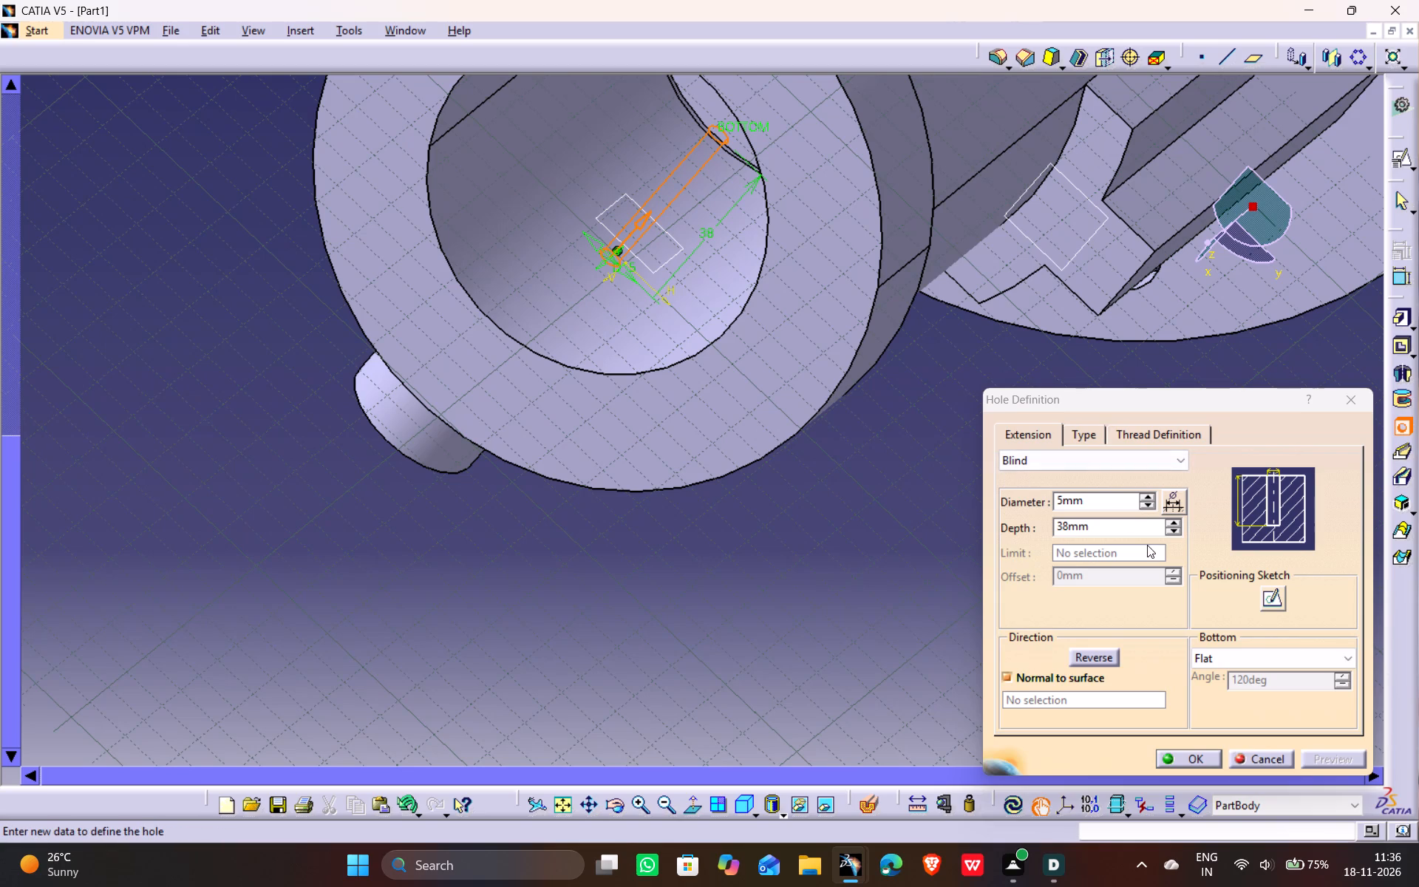
left_click(1175, 524)
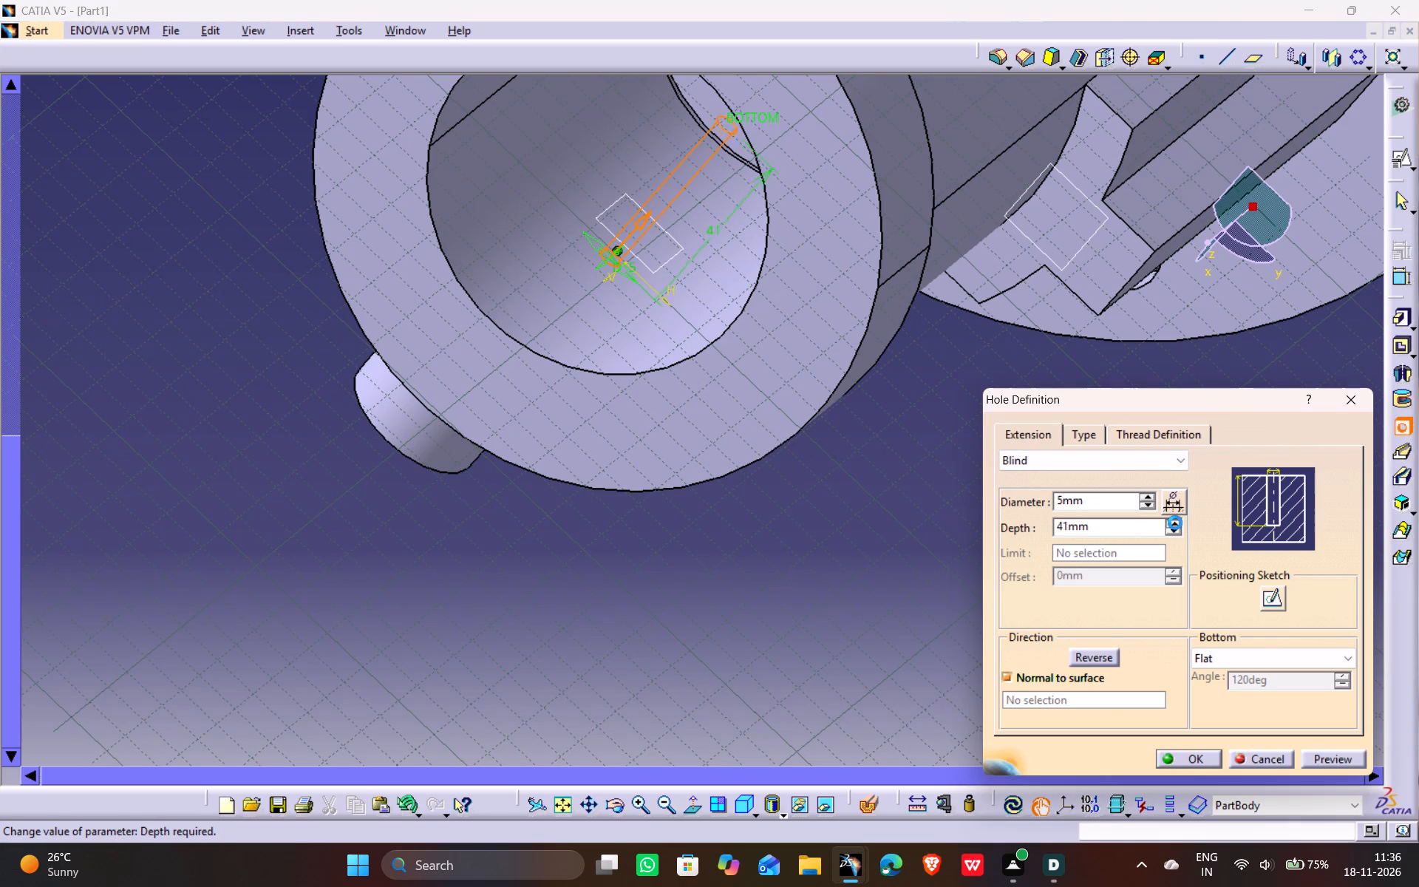
middle_click_drag(738, 588, 835, 489)
scroll(737, 588, "down", 3)
left_click_drag(735, 588, 835, 489)
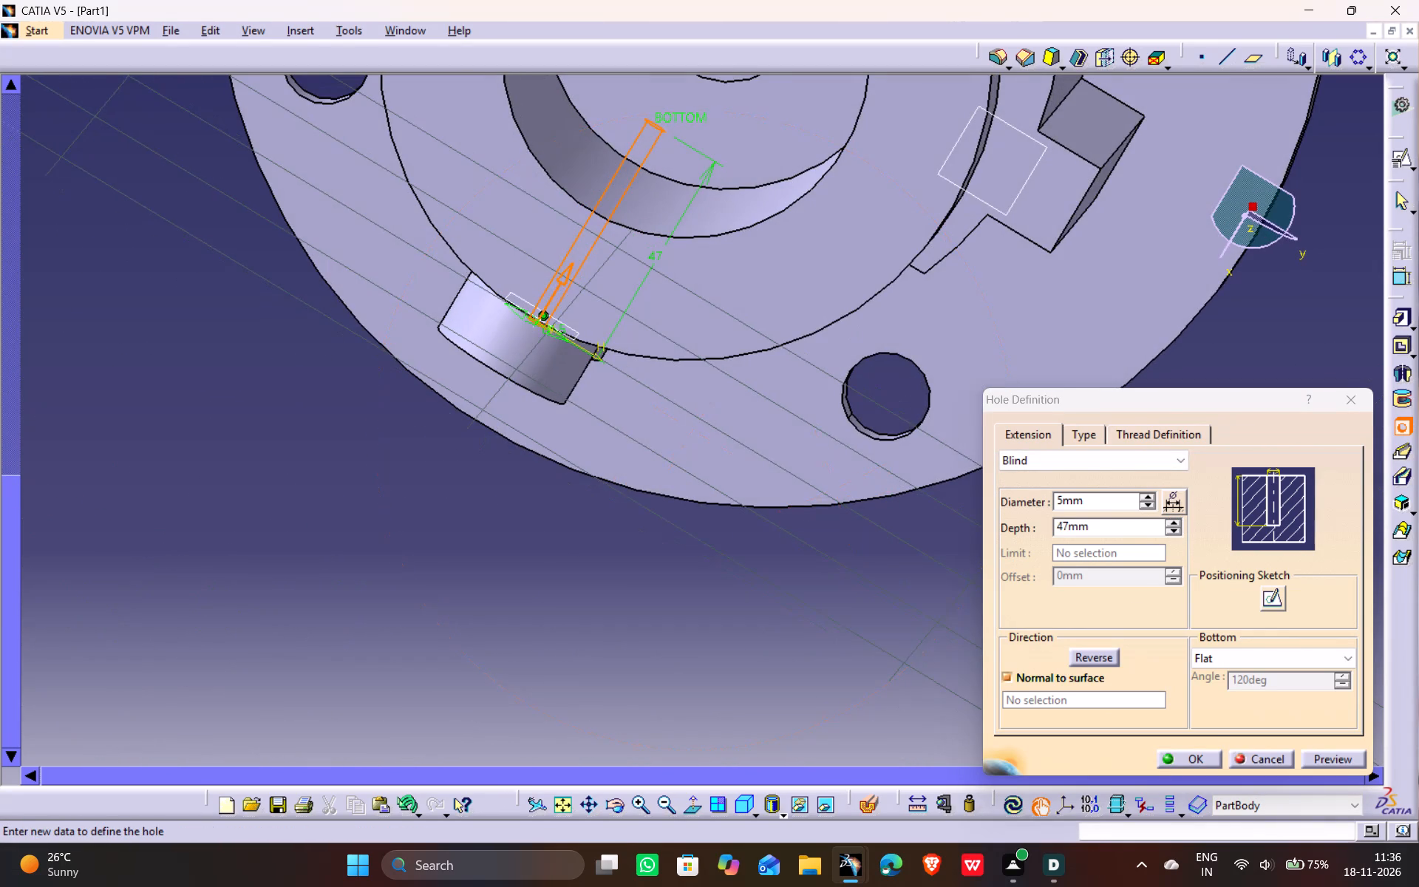
left_click(1319, 758)
scroll(520, 616, "down", 2)
middle_click_drag(520, 616, 518, 614)
left_click_drag(520, 616, 518, 614)
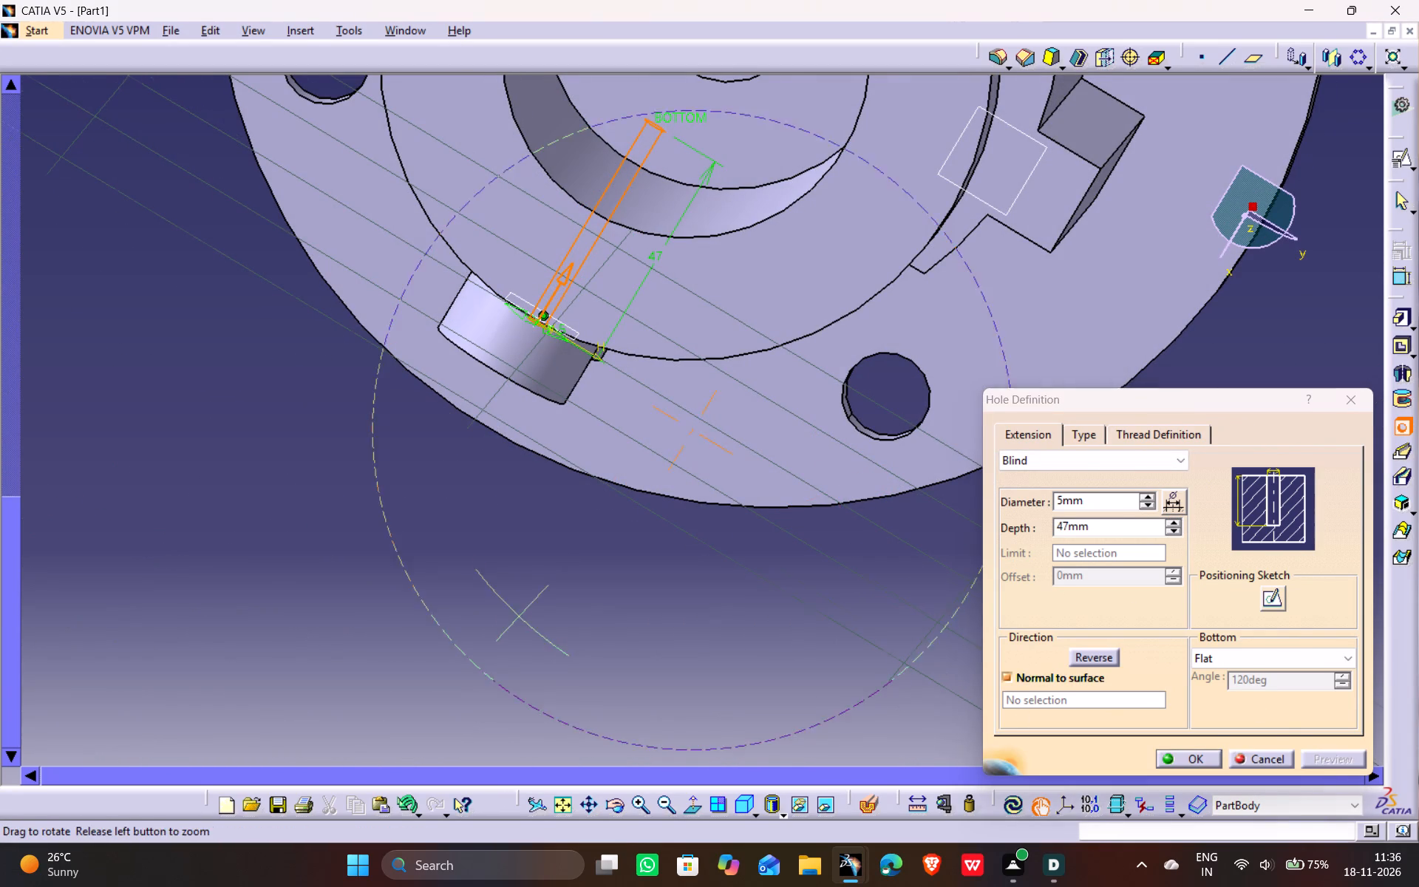
middle_click_drag(518, 614, 830, 277)
left_click_drag(518, 614, 830, 277)
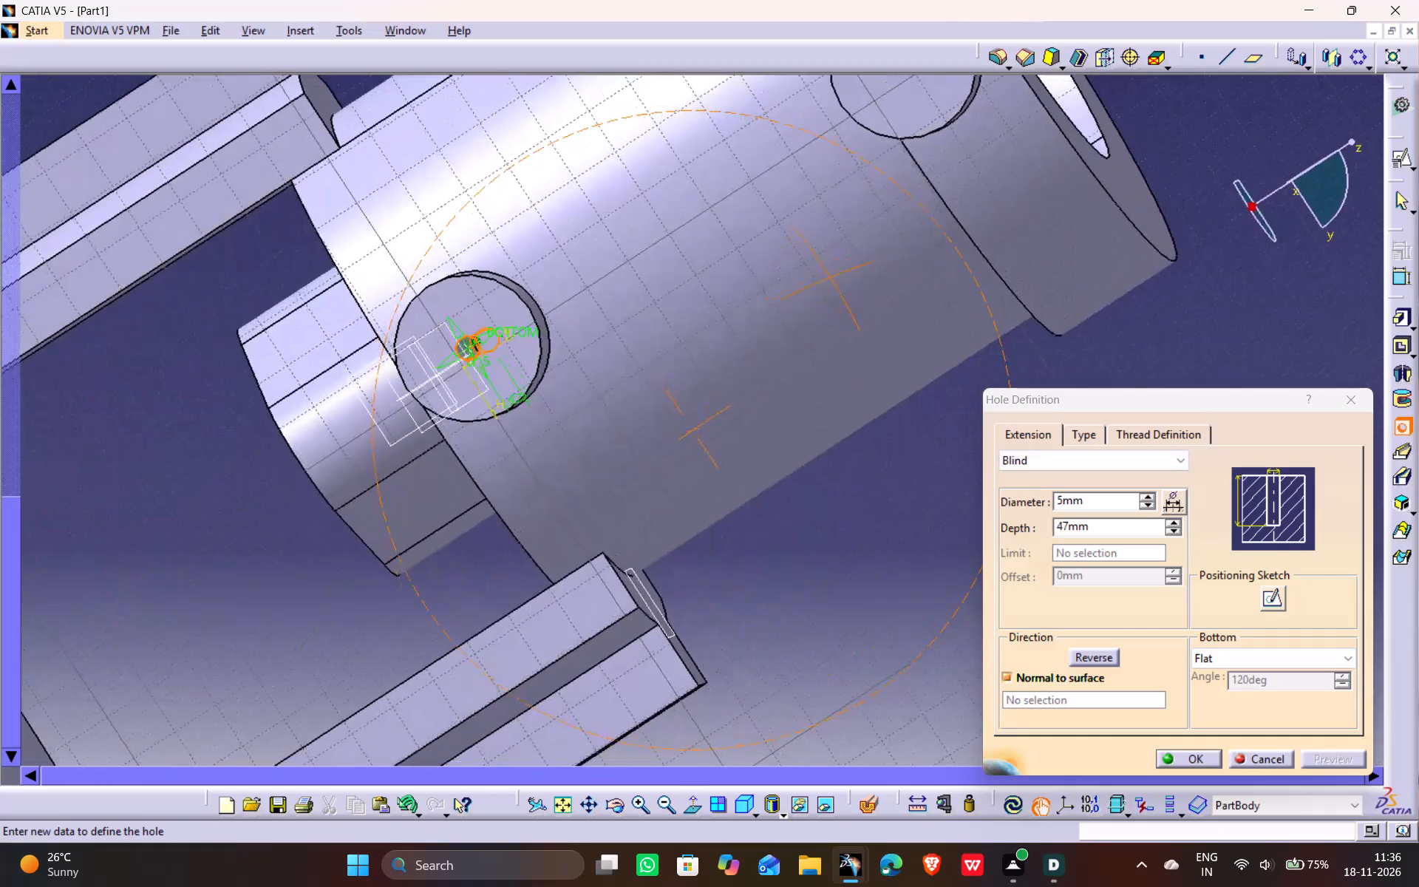
left_click_drag(830, 277, 853, 273)
middle_click_drag(830, 277, 853, 273)
scroll(853, 273, "down", 1)
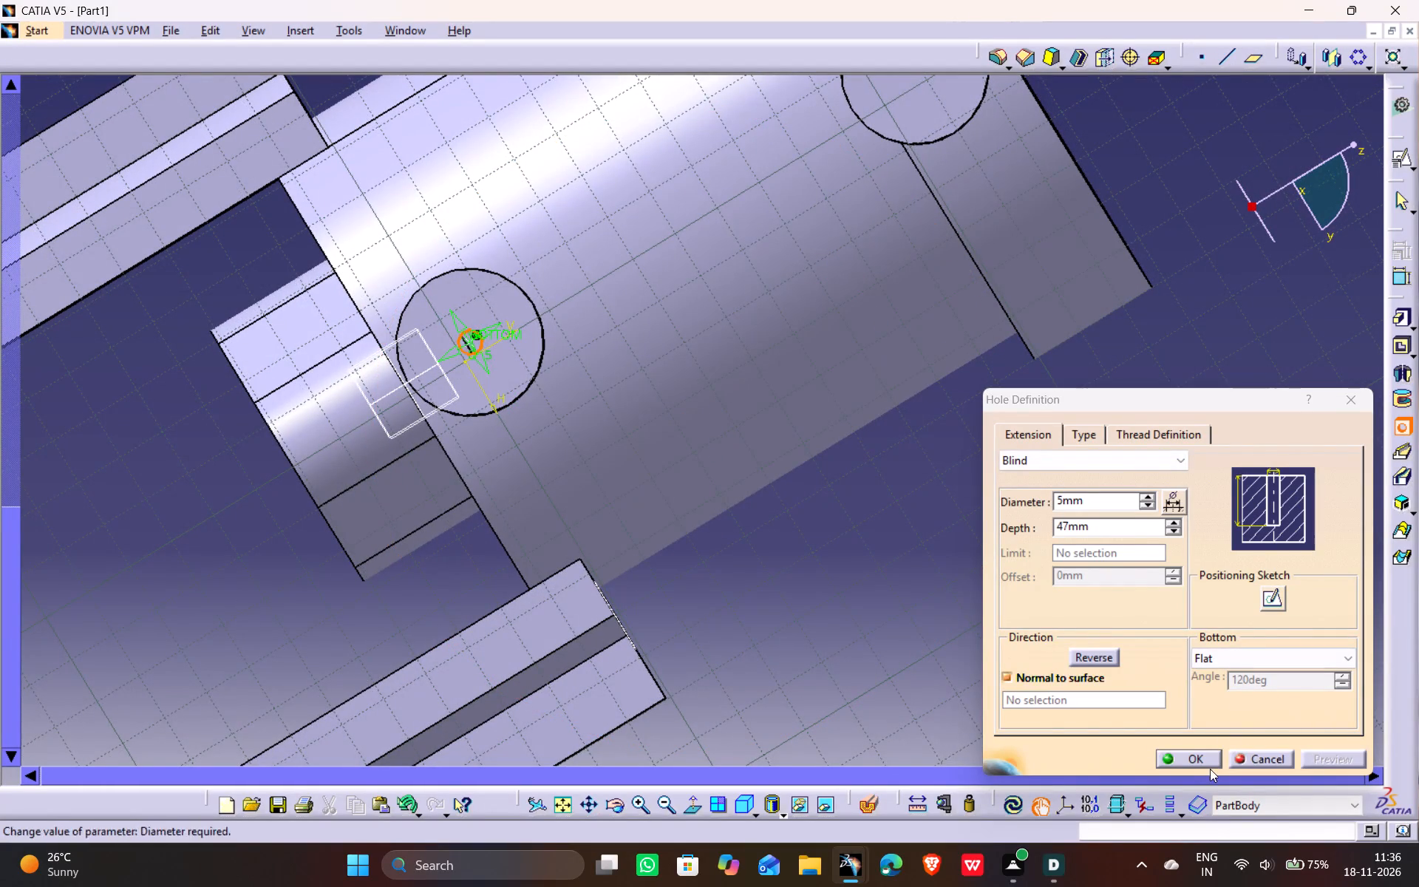
left_click(1204, 766)
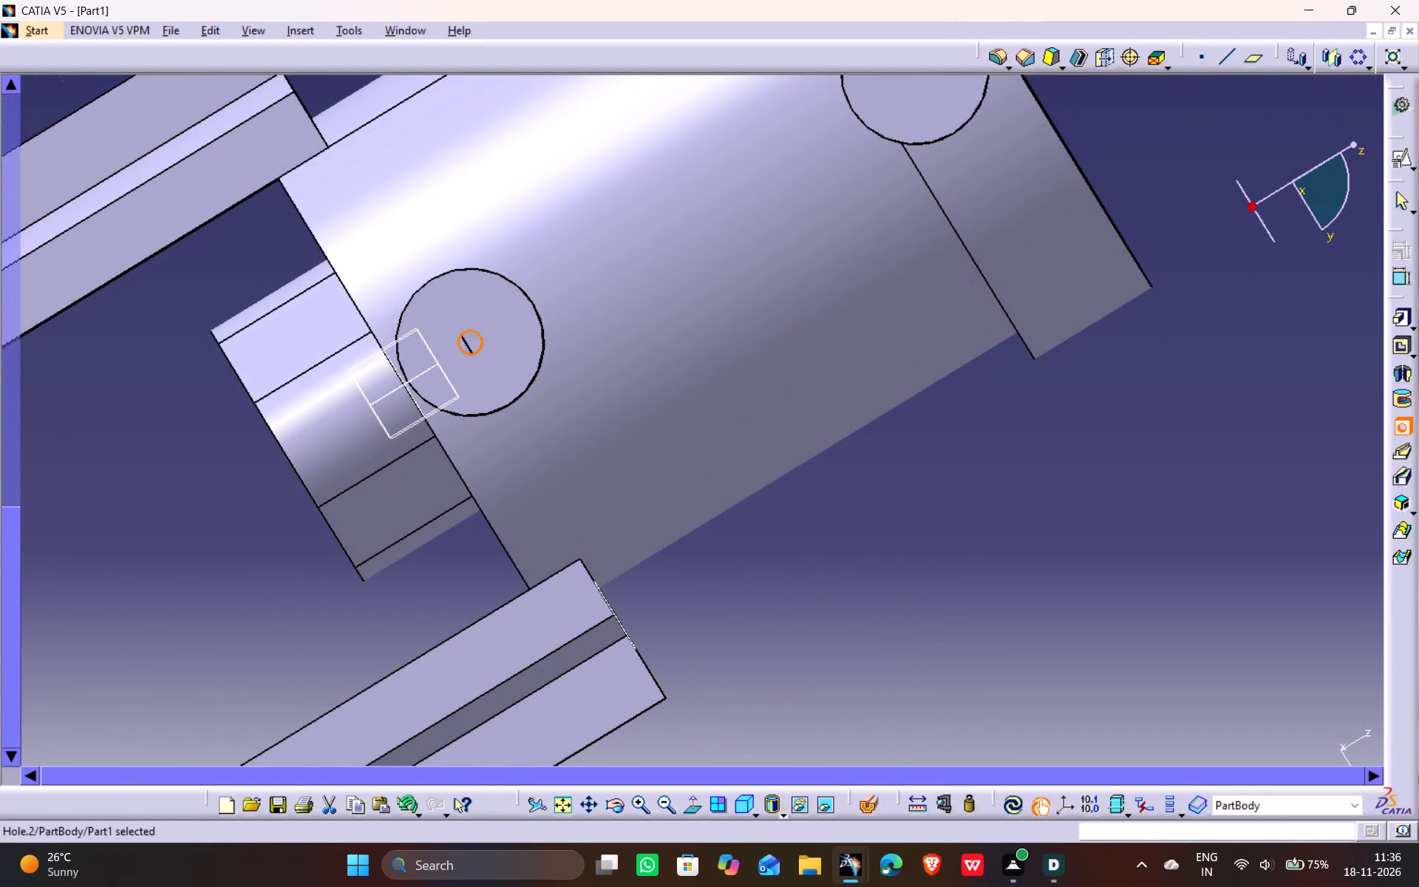
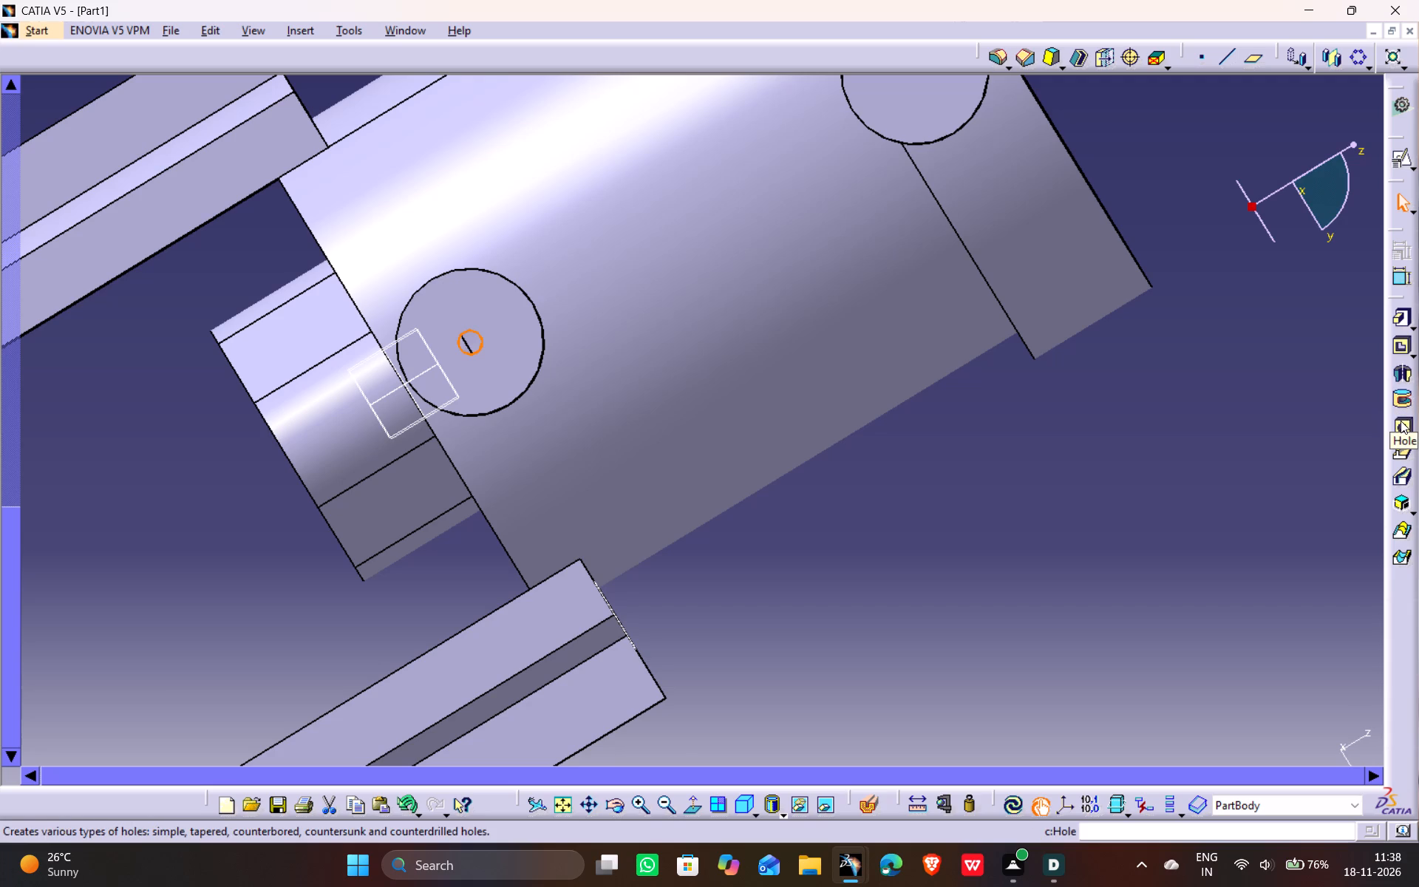
Start a blind hole on the lower side boss's end face with 10 mm diameter, 18 mm depth and a V-bottom.
left_click(1401, 421)
left_click(486, 365)
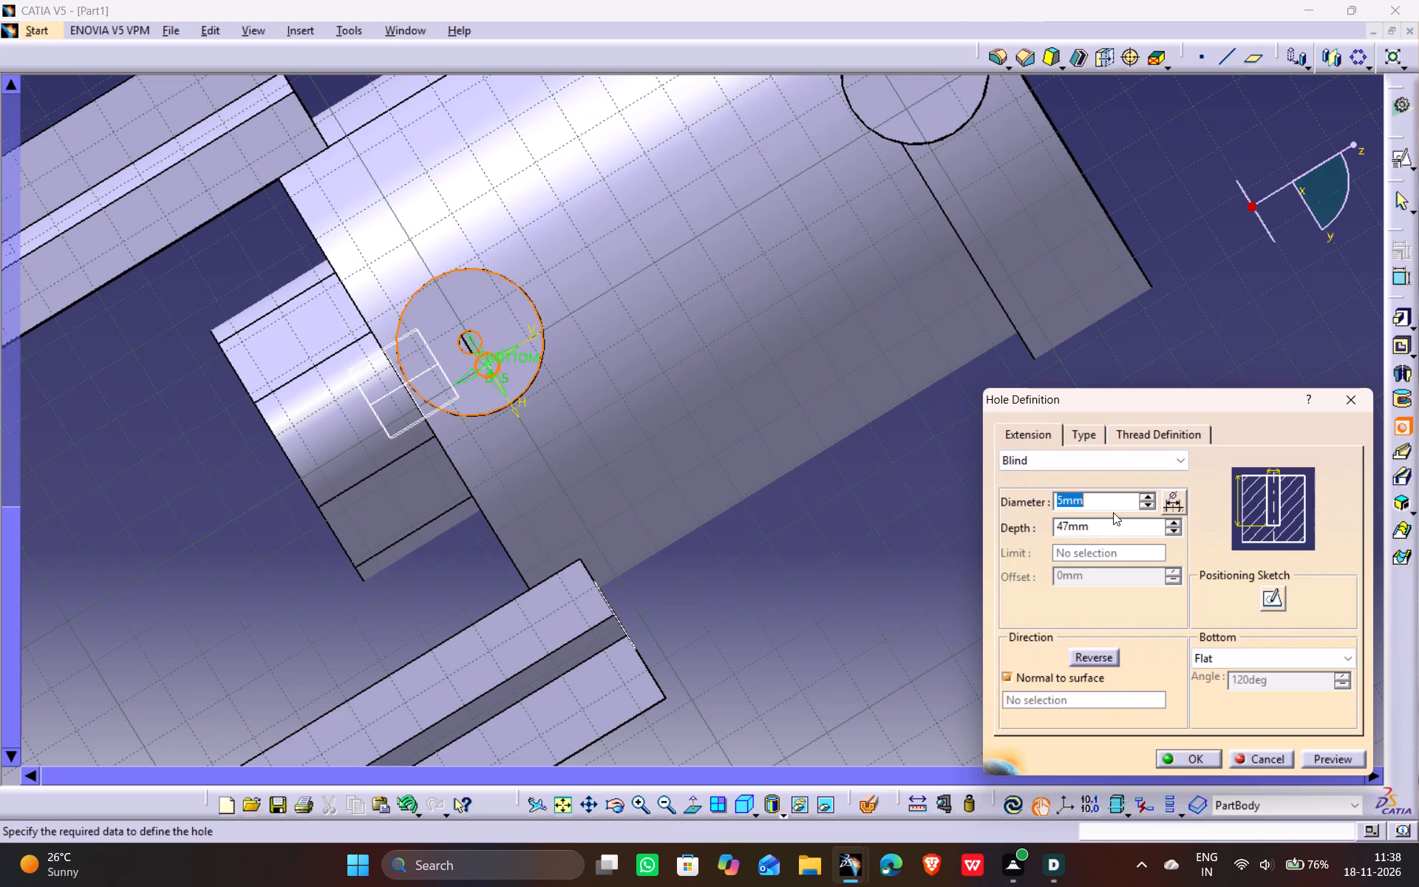
type("10")
left_click_drag(1067, 526, 1013, 522)
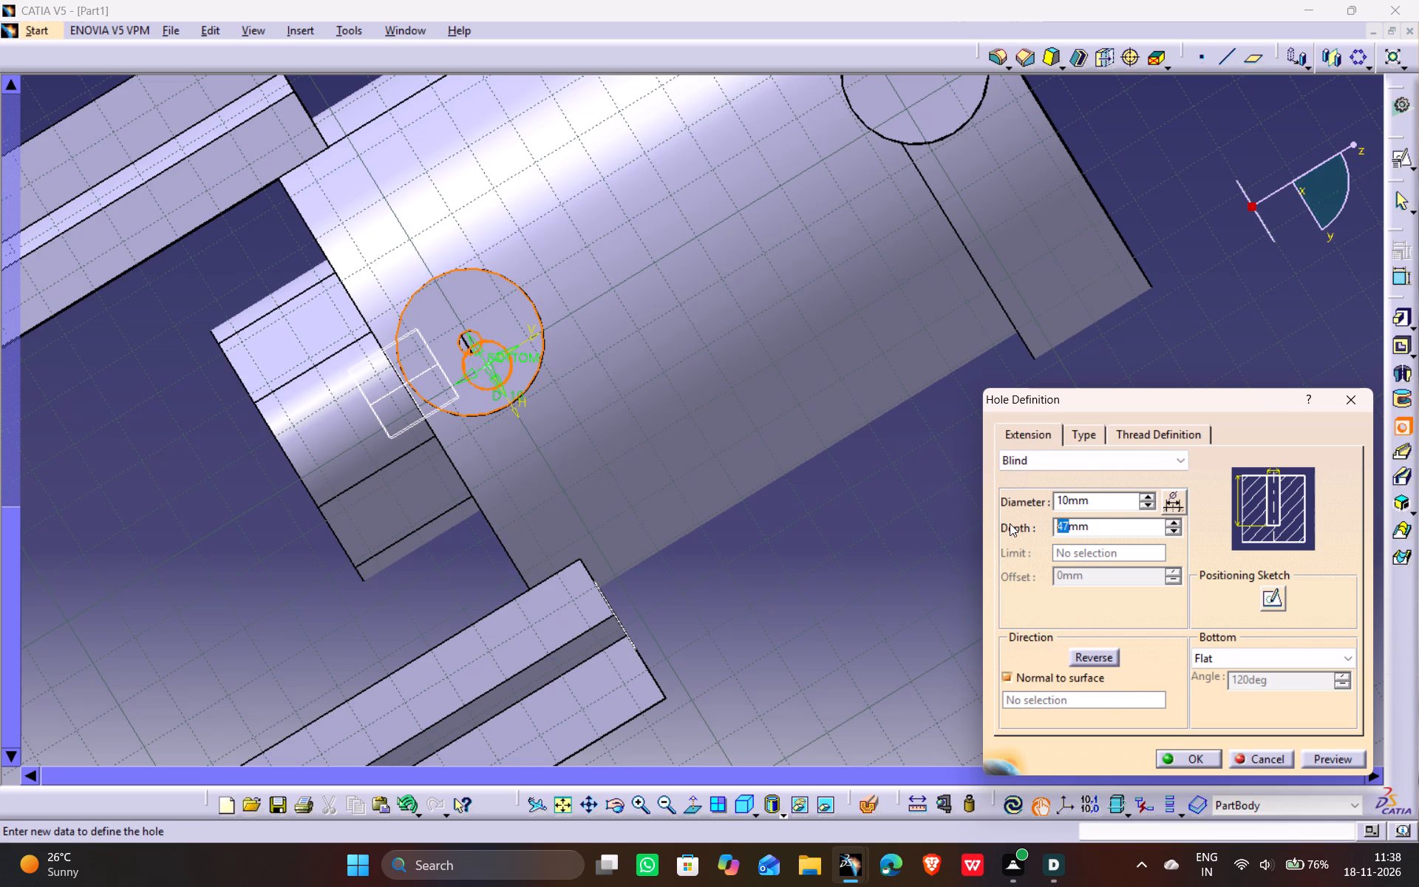
key("1")
key("8")
left_click(1211, 651)
left_click(1216, 691)
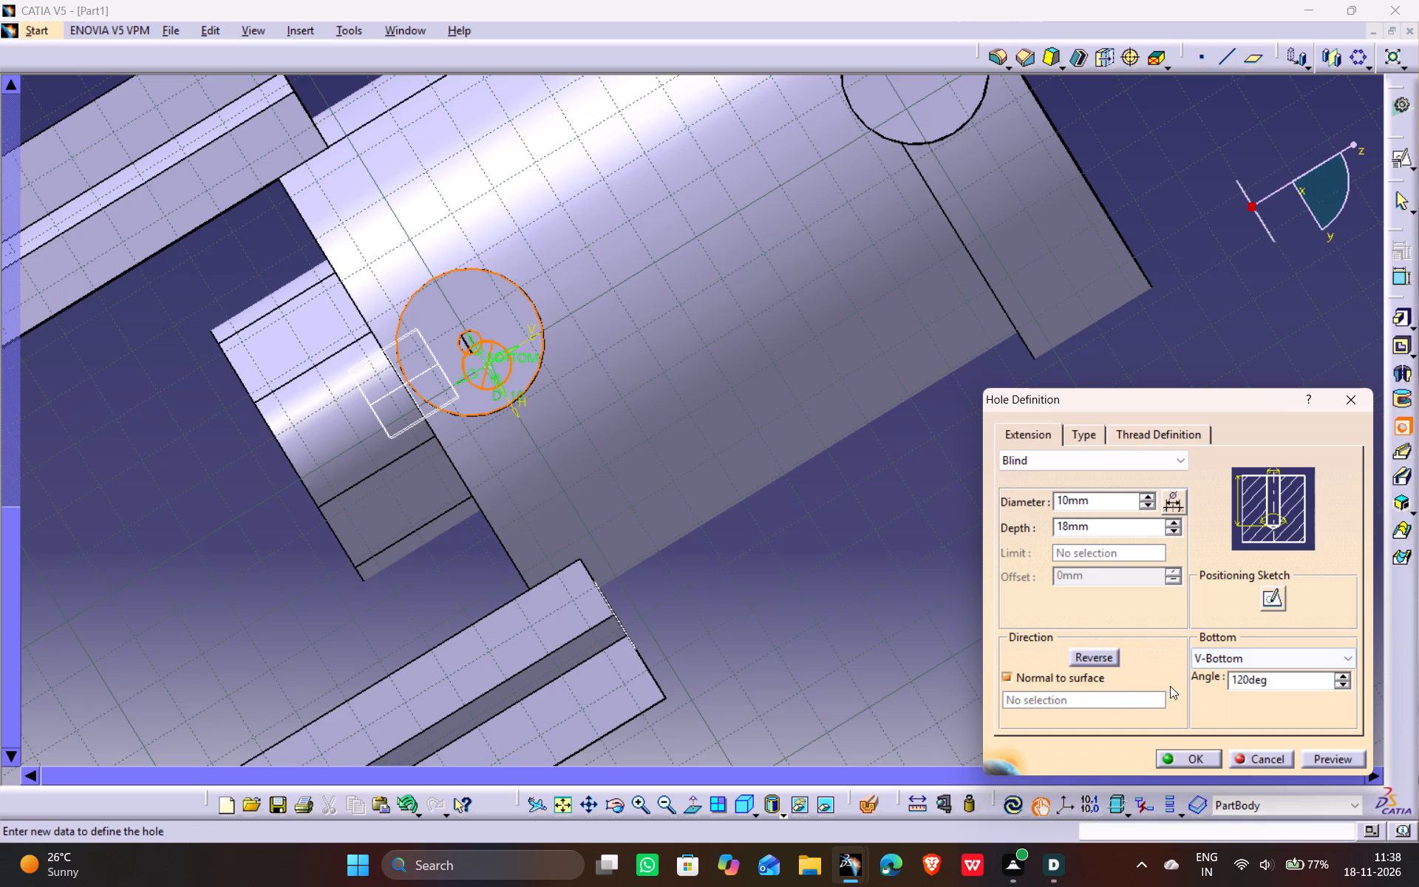
Make the 10 mm hole's centre concentric with the lower boss's circular edge in its positioning sketch, preview it and create the hole.
left_click(1272, 602)
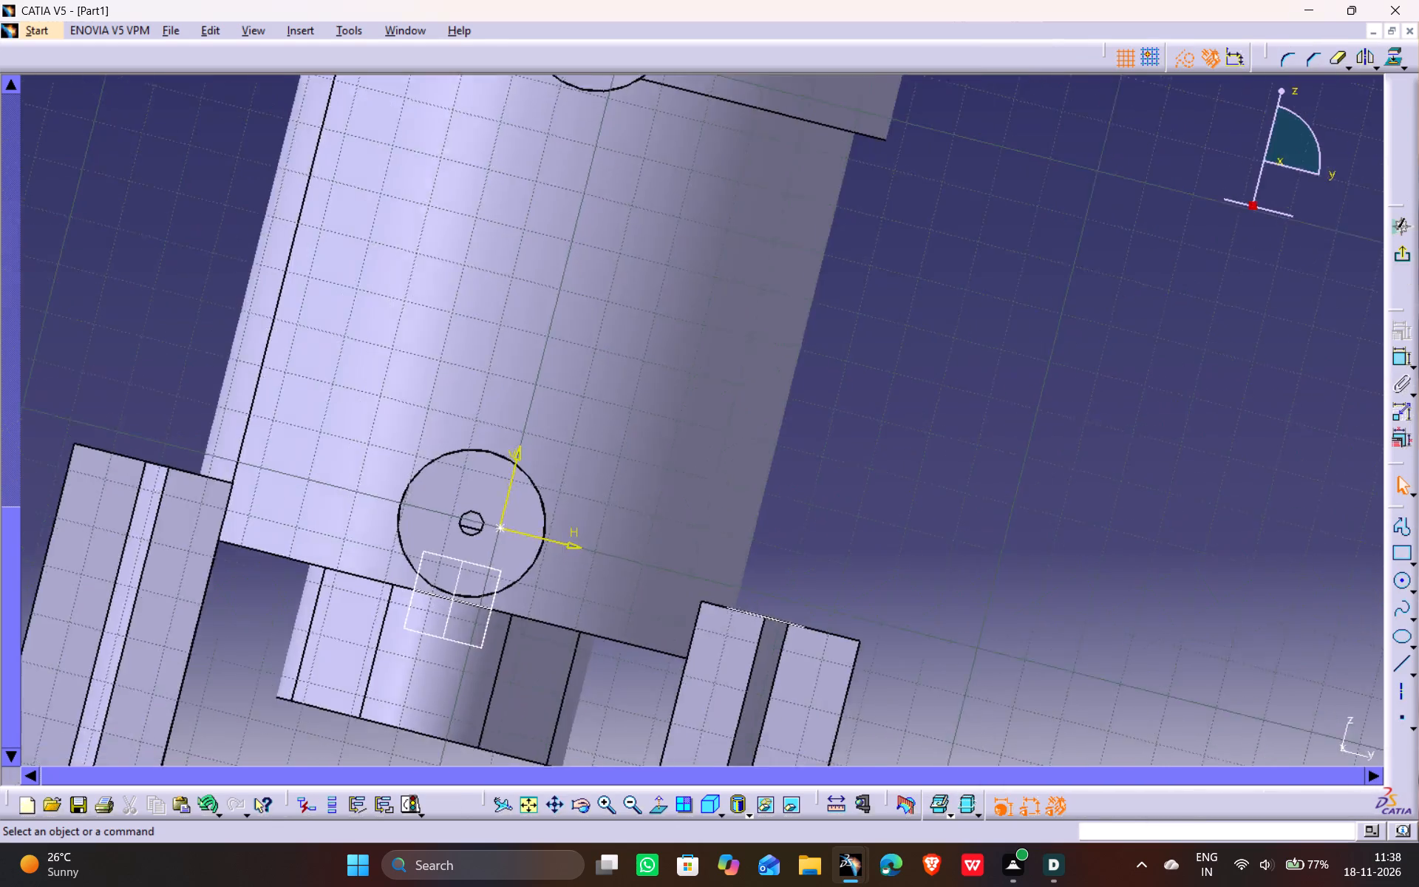
left_click(530, 573)
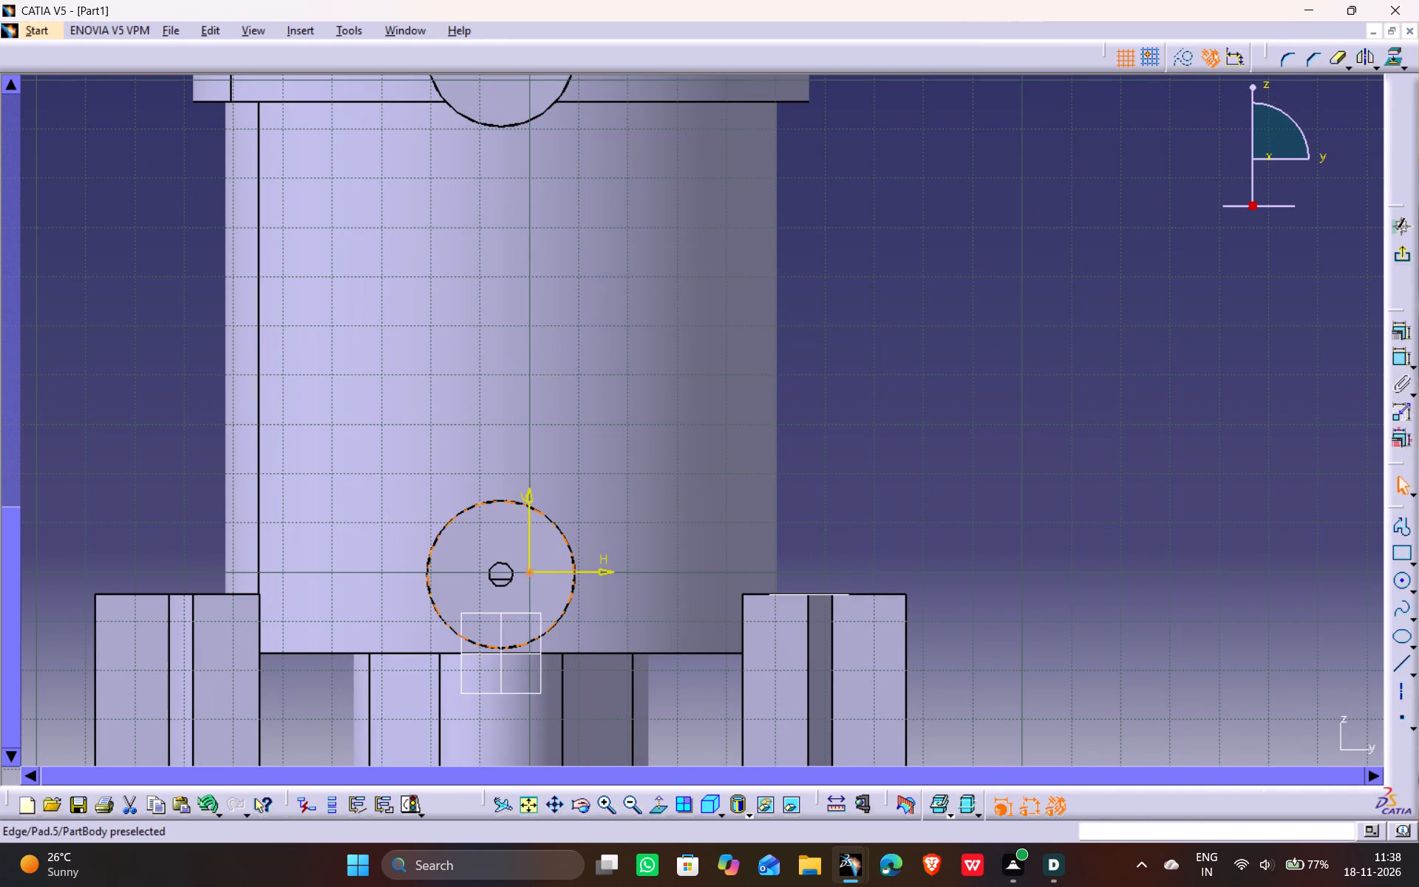
left_click(568, 549, "ctrl")
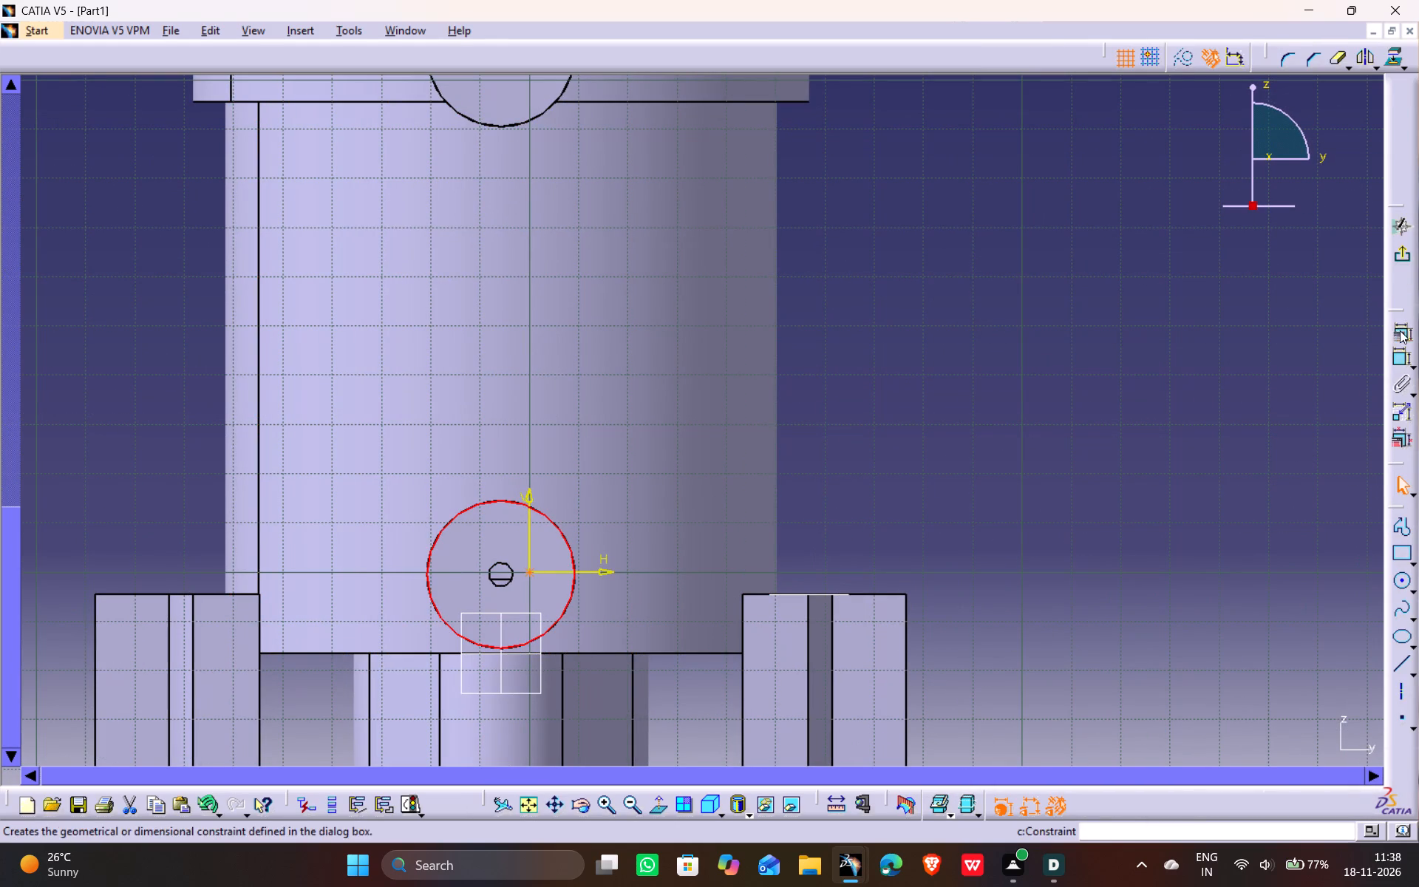
left_click(1399, 330)
left_click(1322, 591)
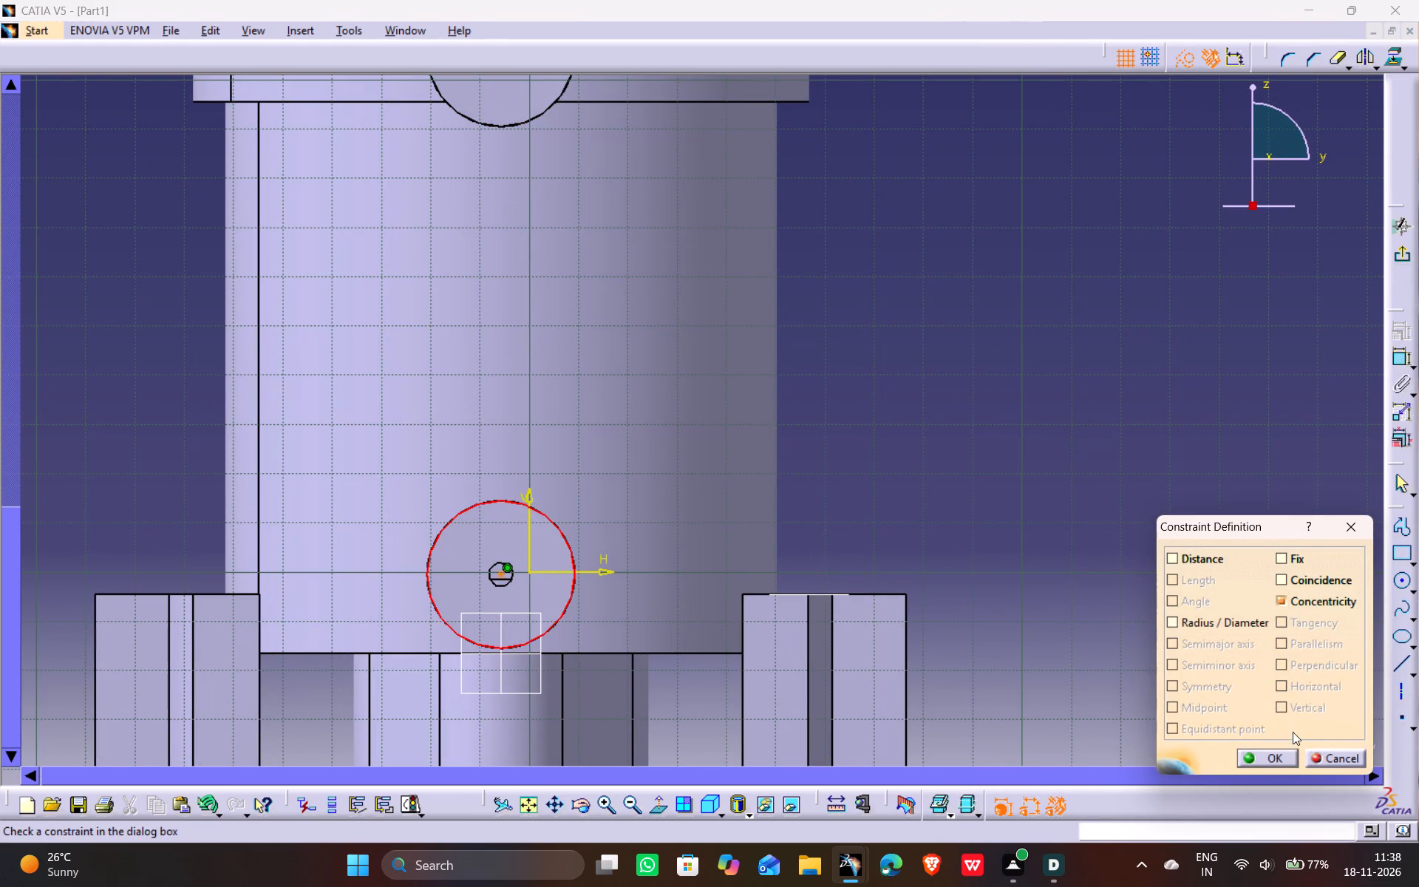
left_click(1275, 754)
left_click(1404, 262)
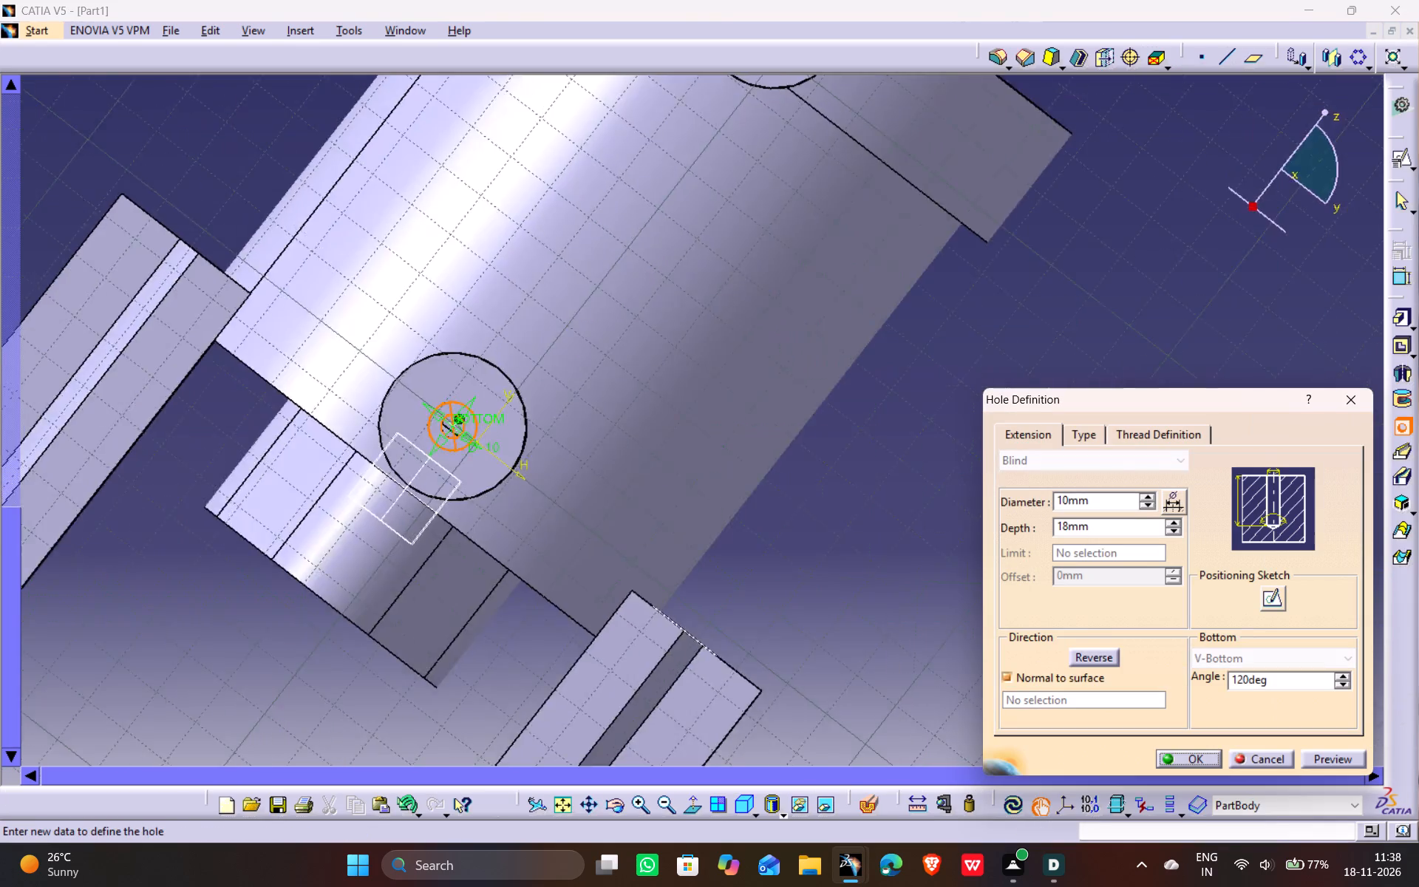
left_click(1334, 751)
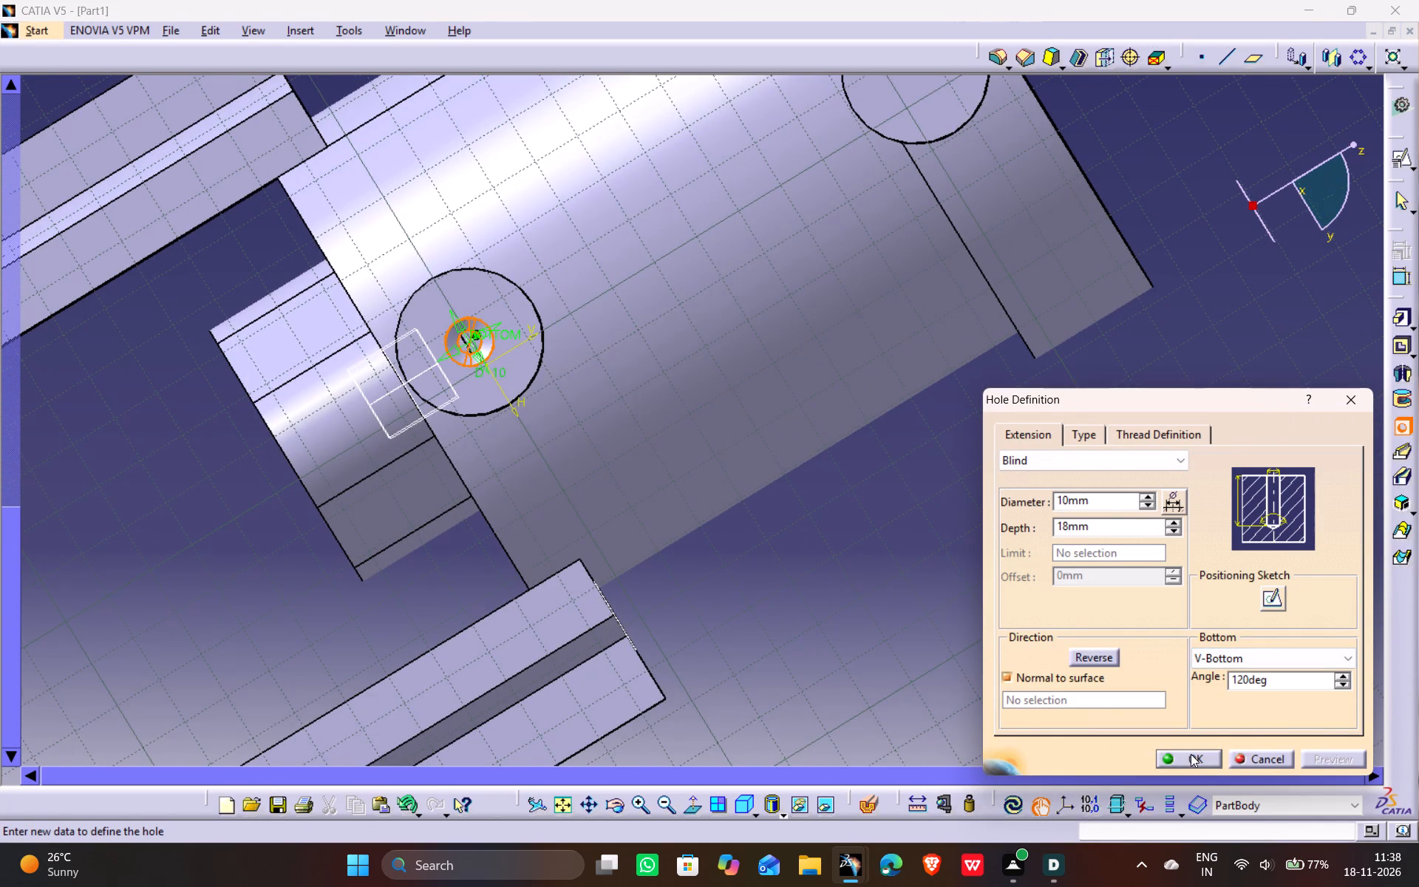
left_click(1191, 754)
left_click(902, 610)
Start another blind hole on the lower boss's end face with 12 mm diameter, 16 mm depth and a flat bottom.
left_click(496, 365)
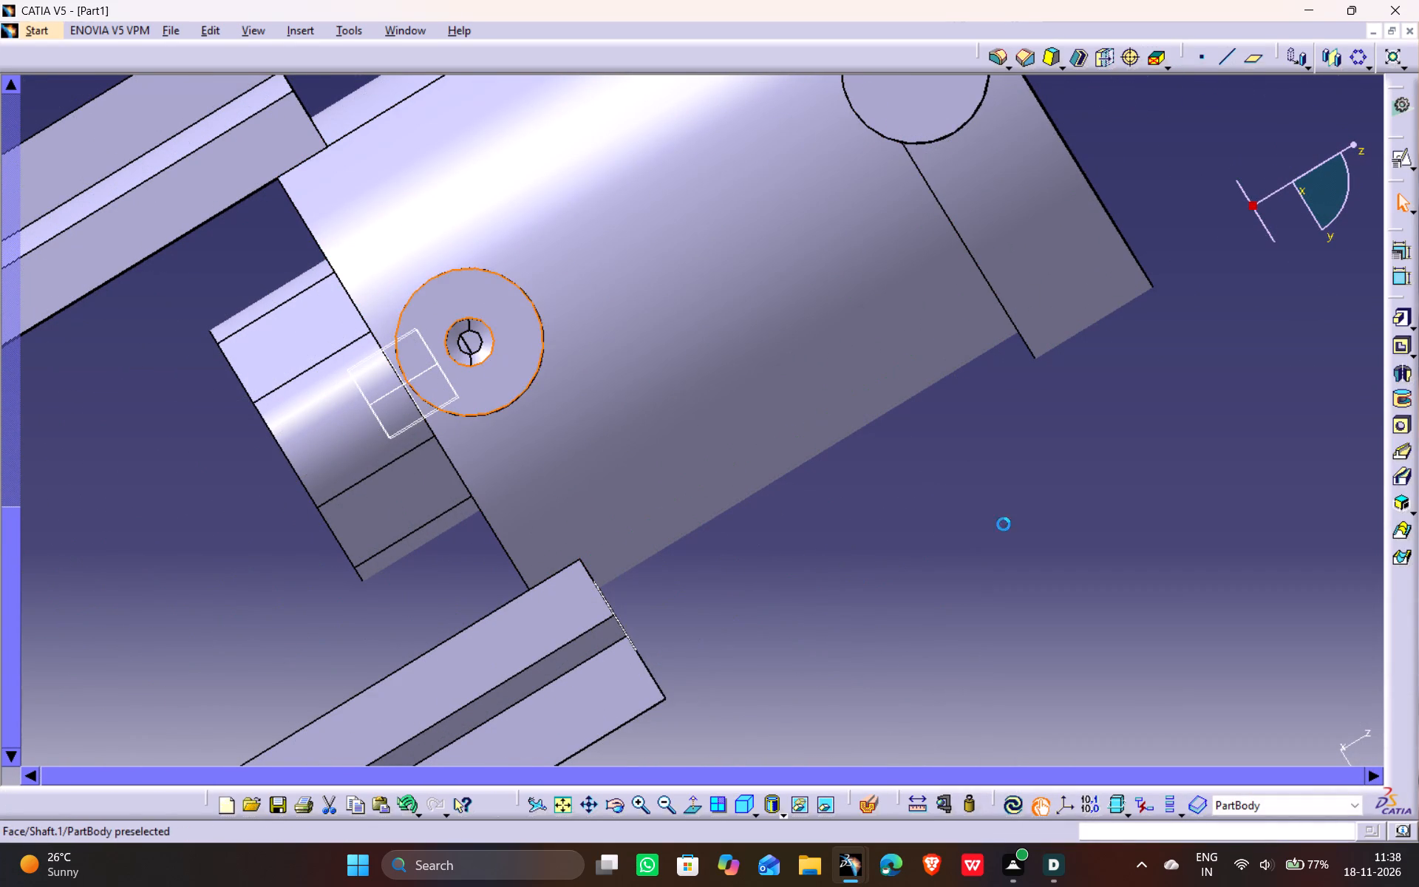
middle_click_drag(461, 299, 581, 458)
scroll(461, 299, "down", 3)
left_click_drag(461, 299, 579, 457)
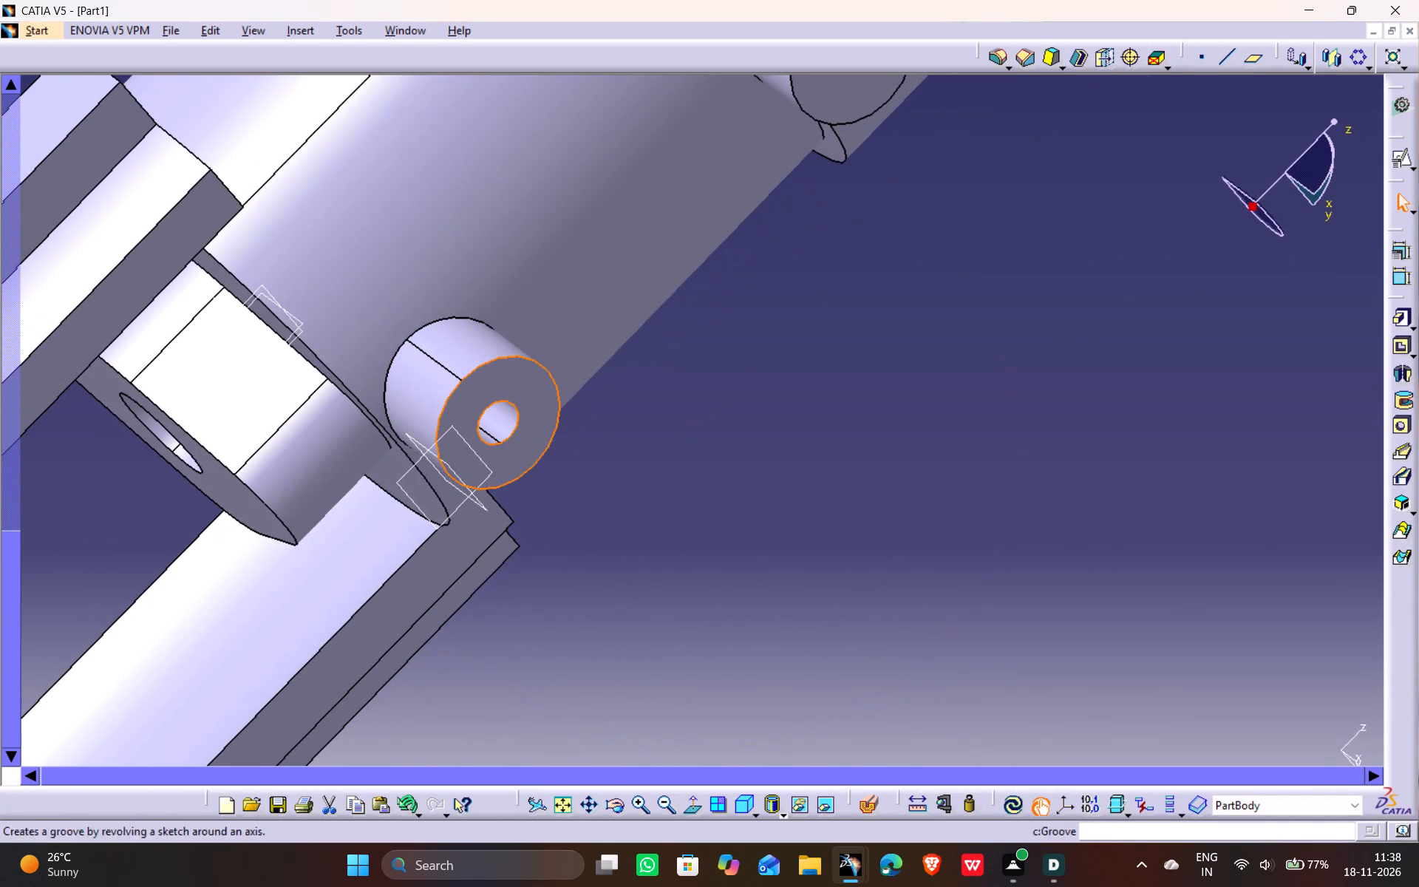
left_click(1398, 427)
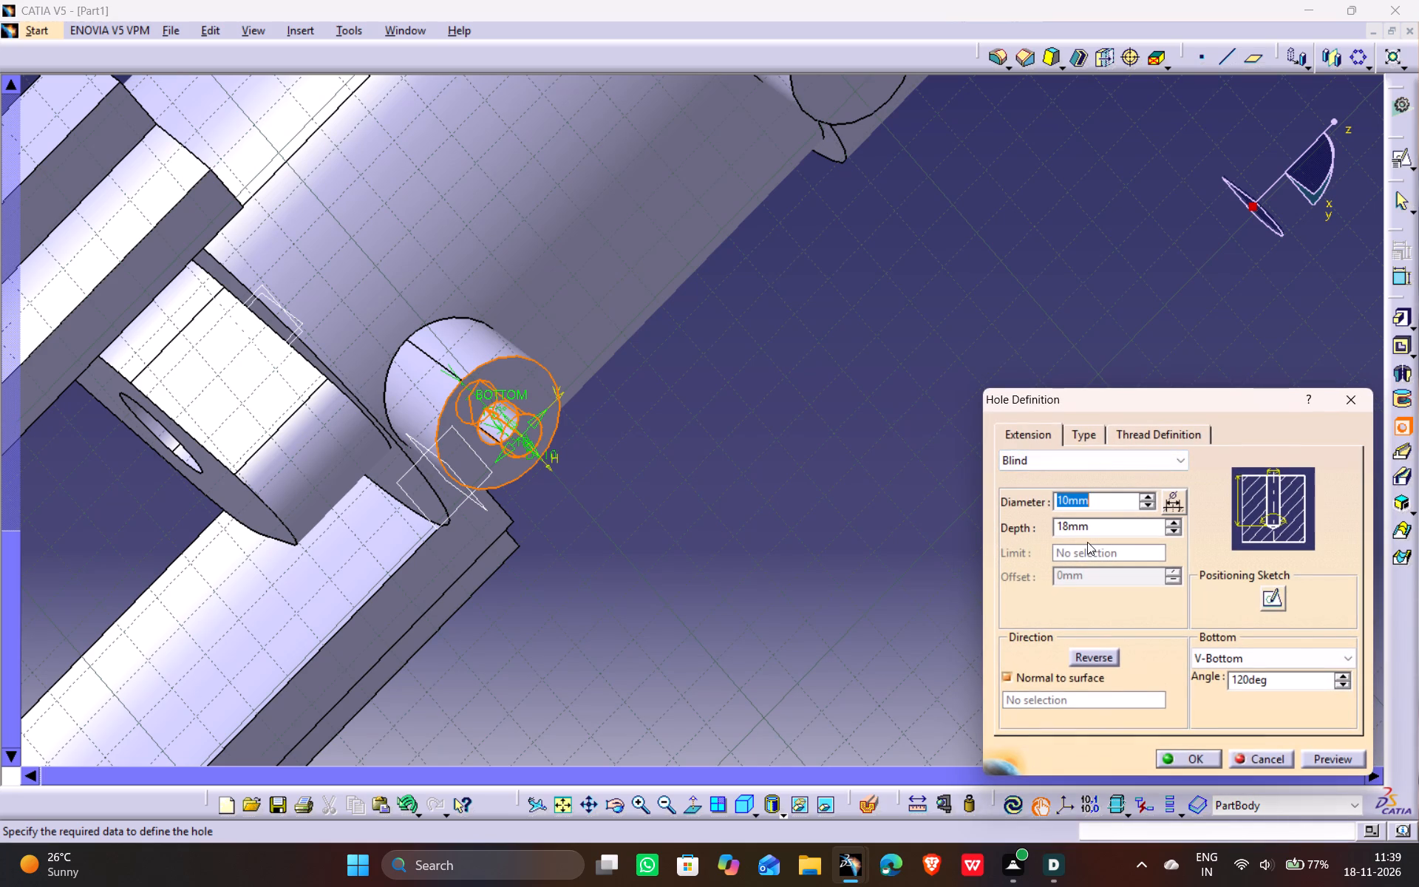
type("12")
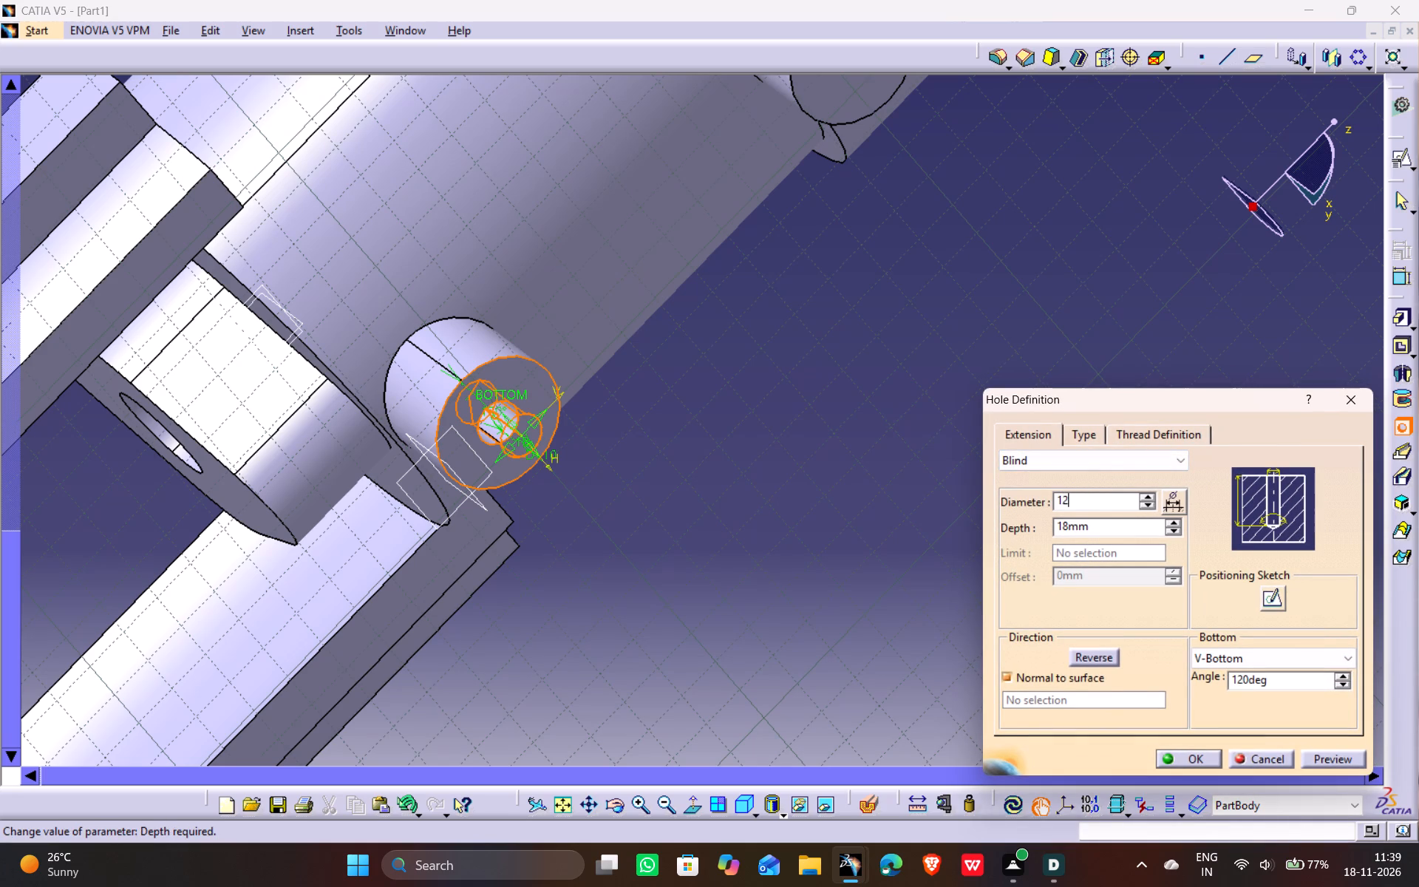
left_click(1064, 526)
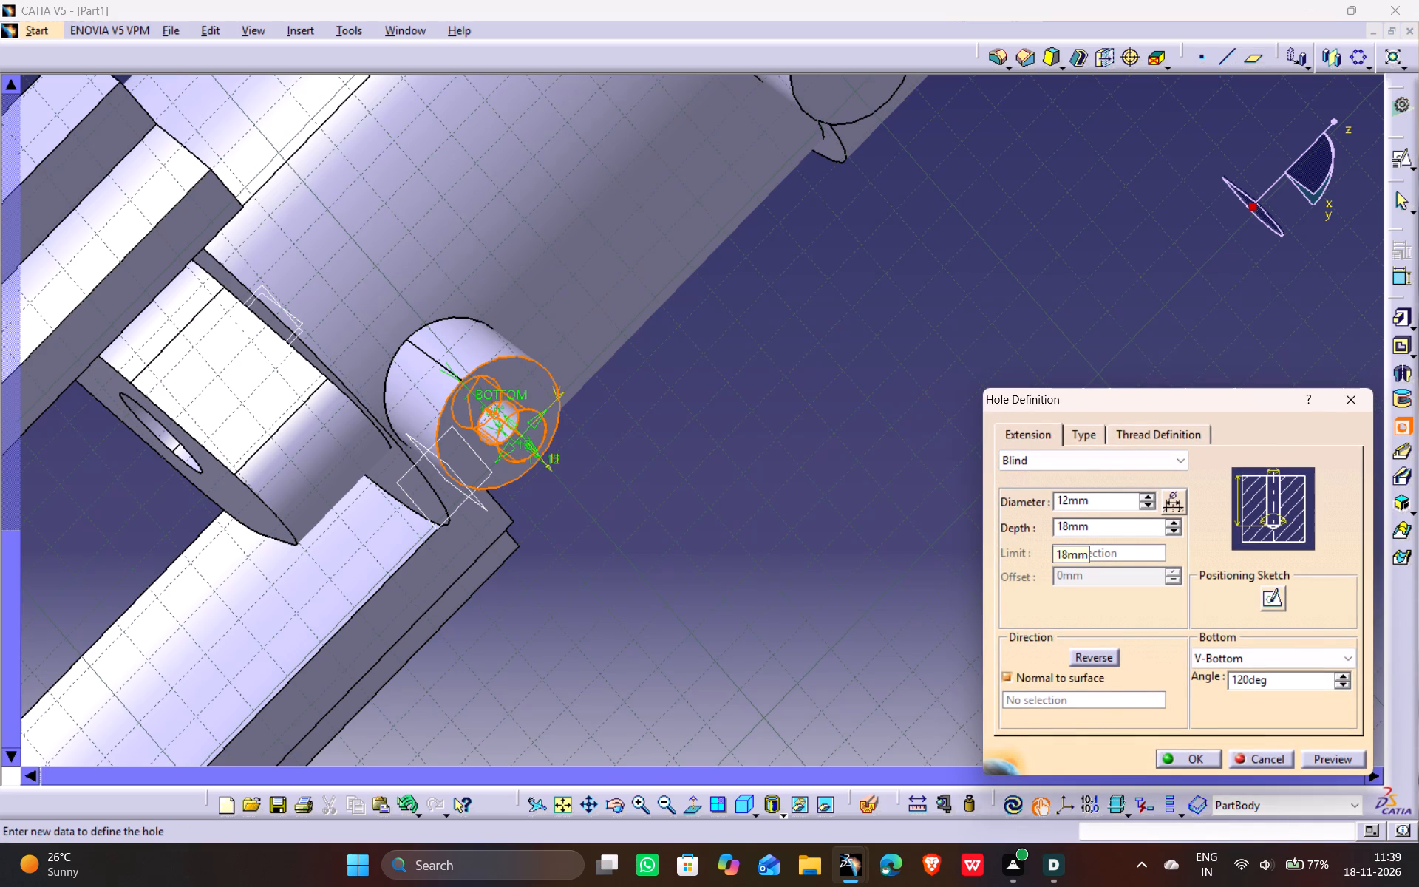
key("Right")
key("BackSpace")
key("6")
left_click(1256, 659)
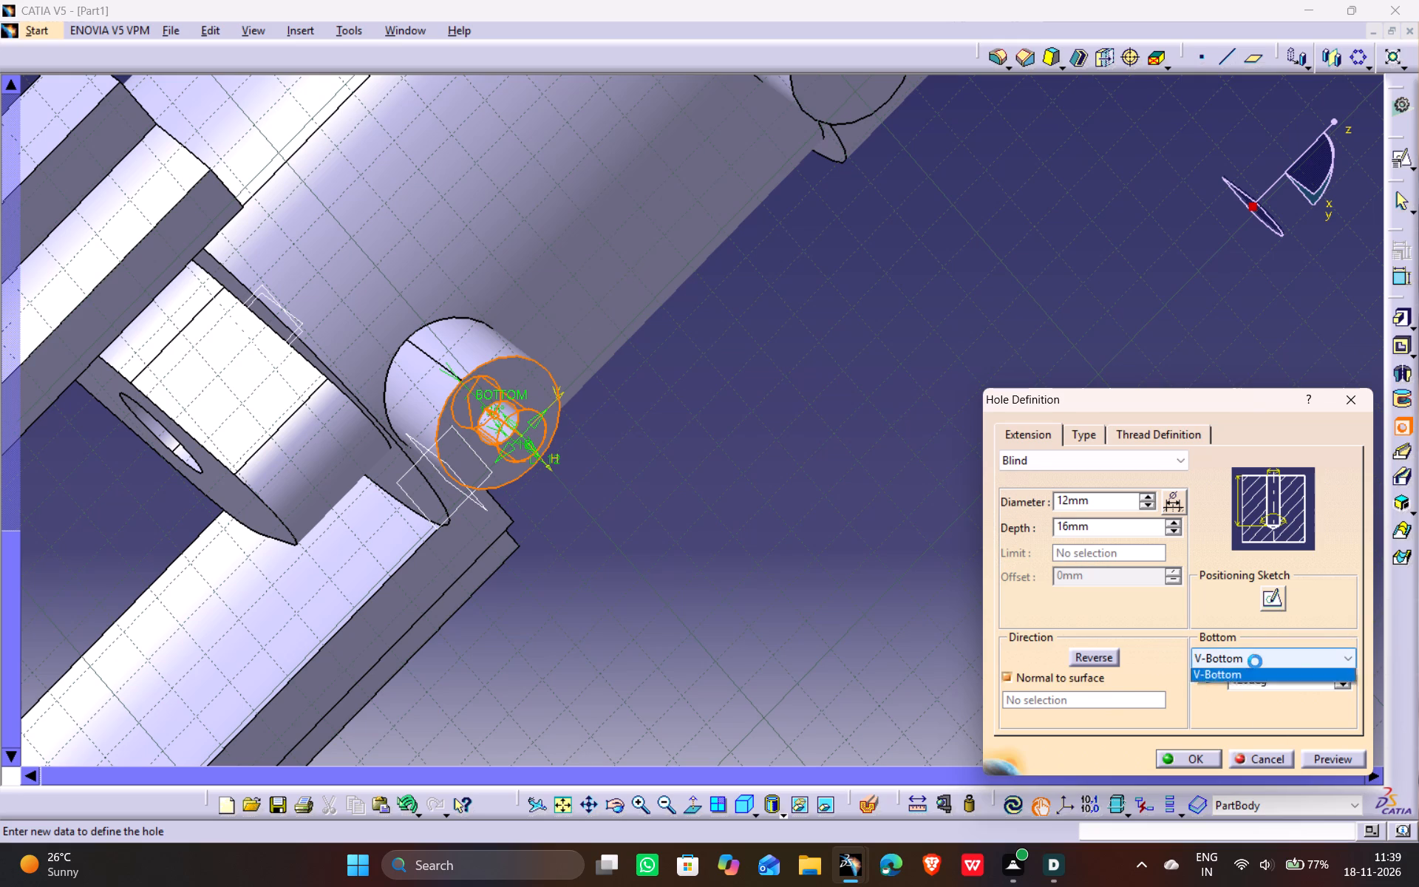
left_click(1242, 676)
Make the 12 mm hole's centre concentric with the 10 mm hole's edge in its positioning sketch, preview it and create the hole.
left_click(1270, 602)
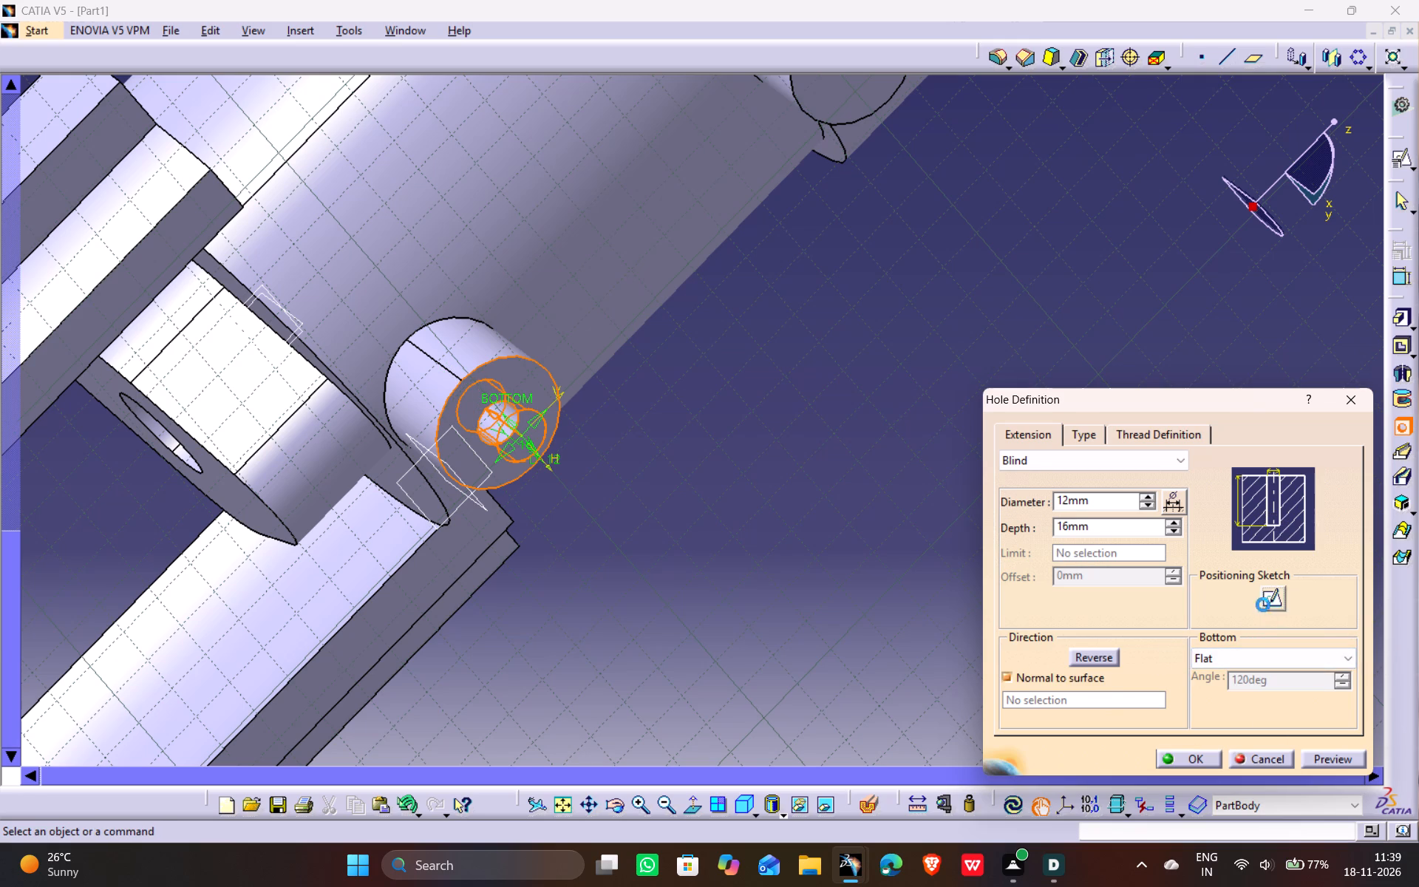
left_click(539, 563)
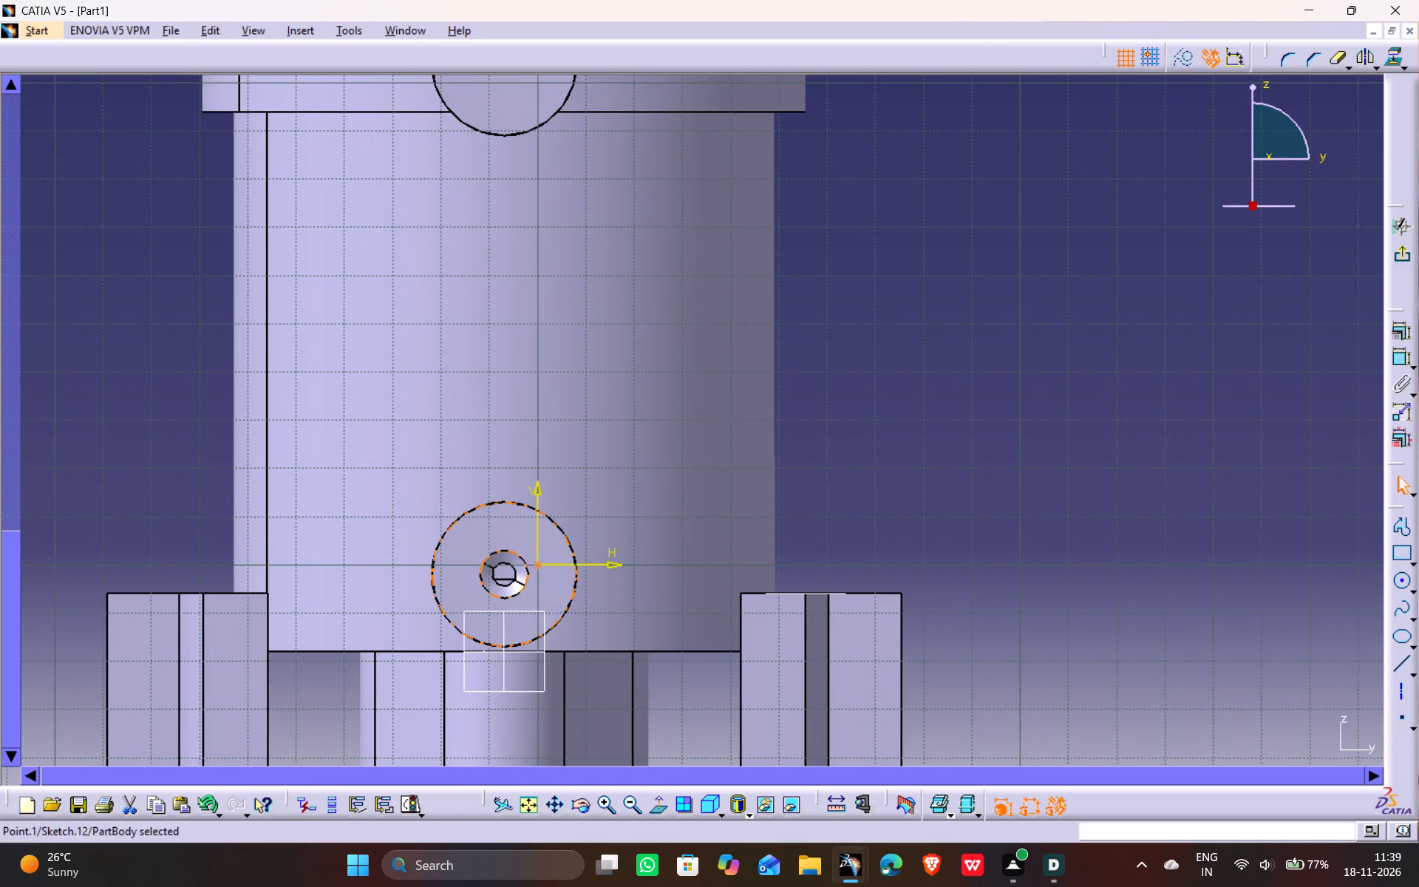
left_click(524, 565, "ctrl")
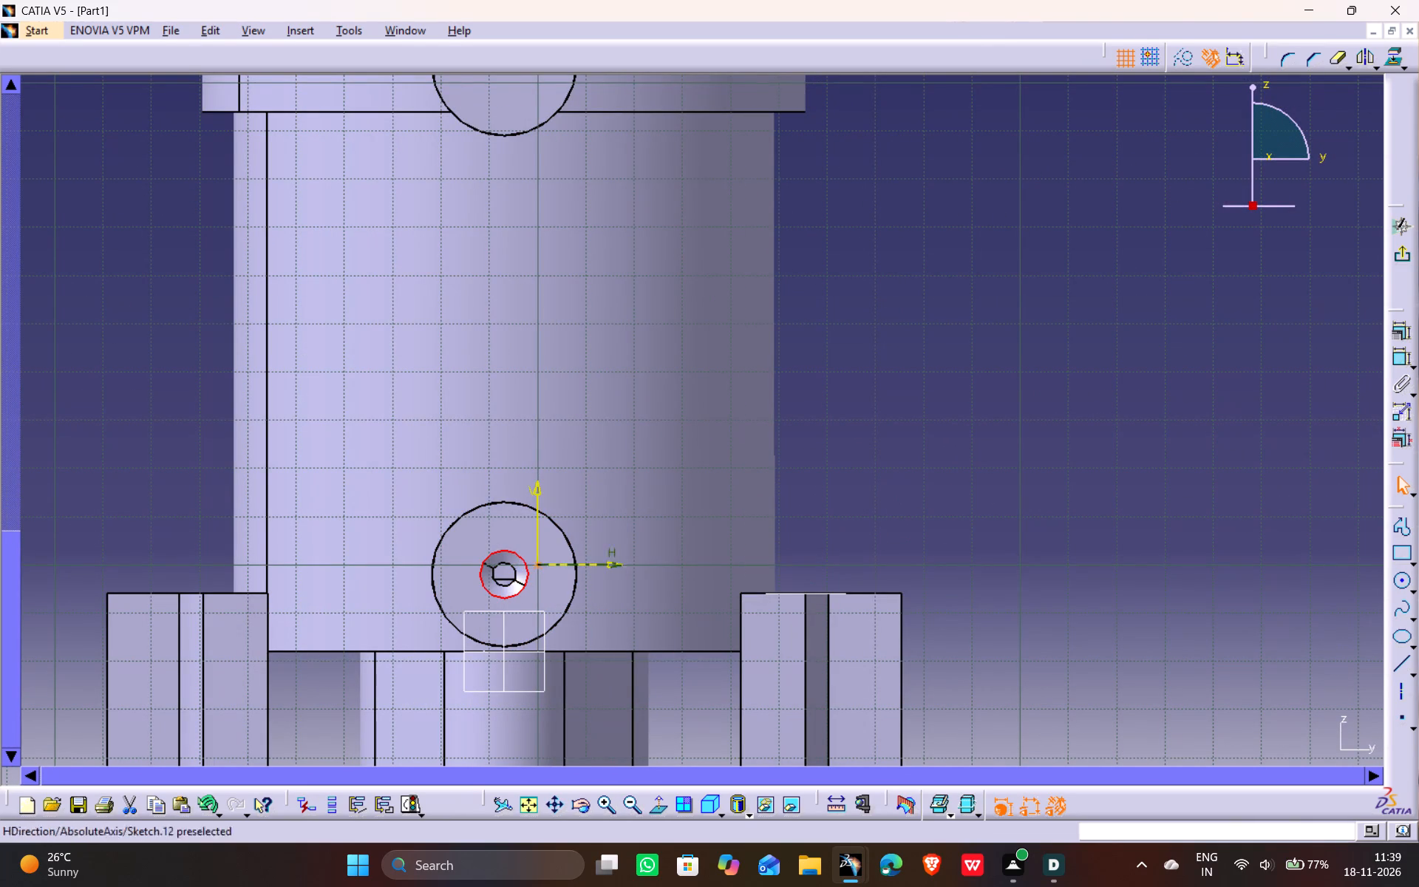
left_click(1401, 331)
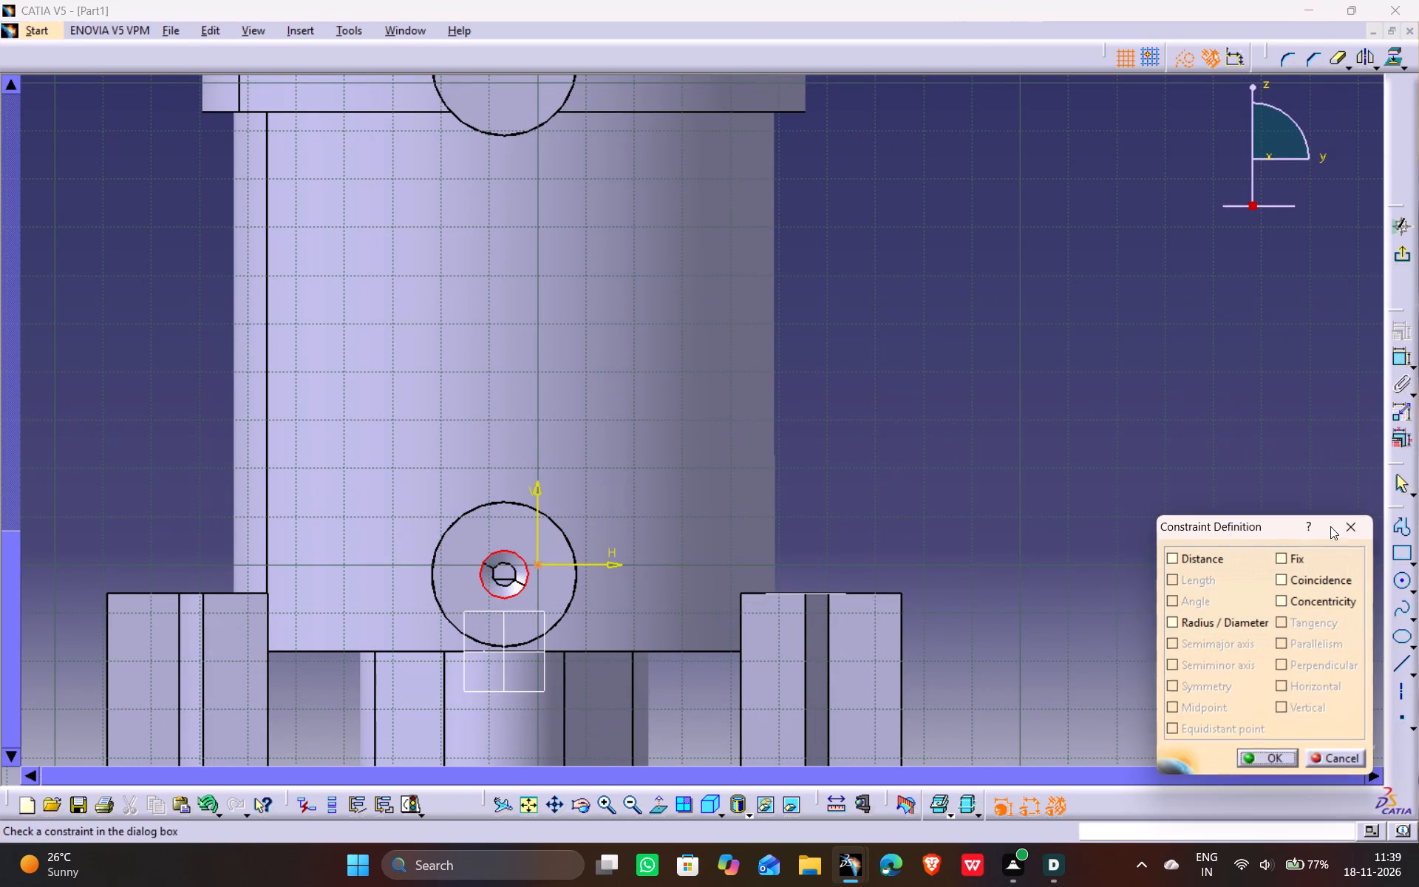
left_click(1312, 603)
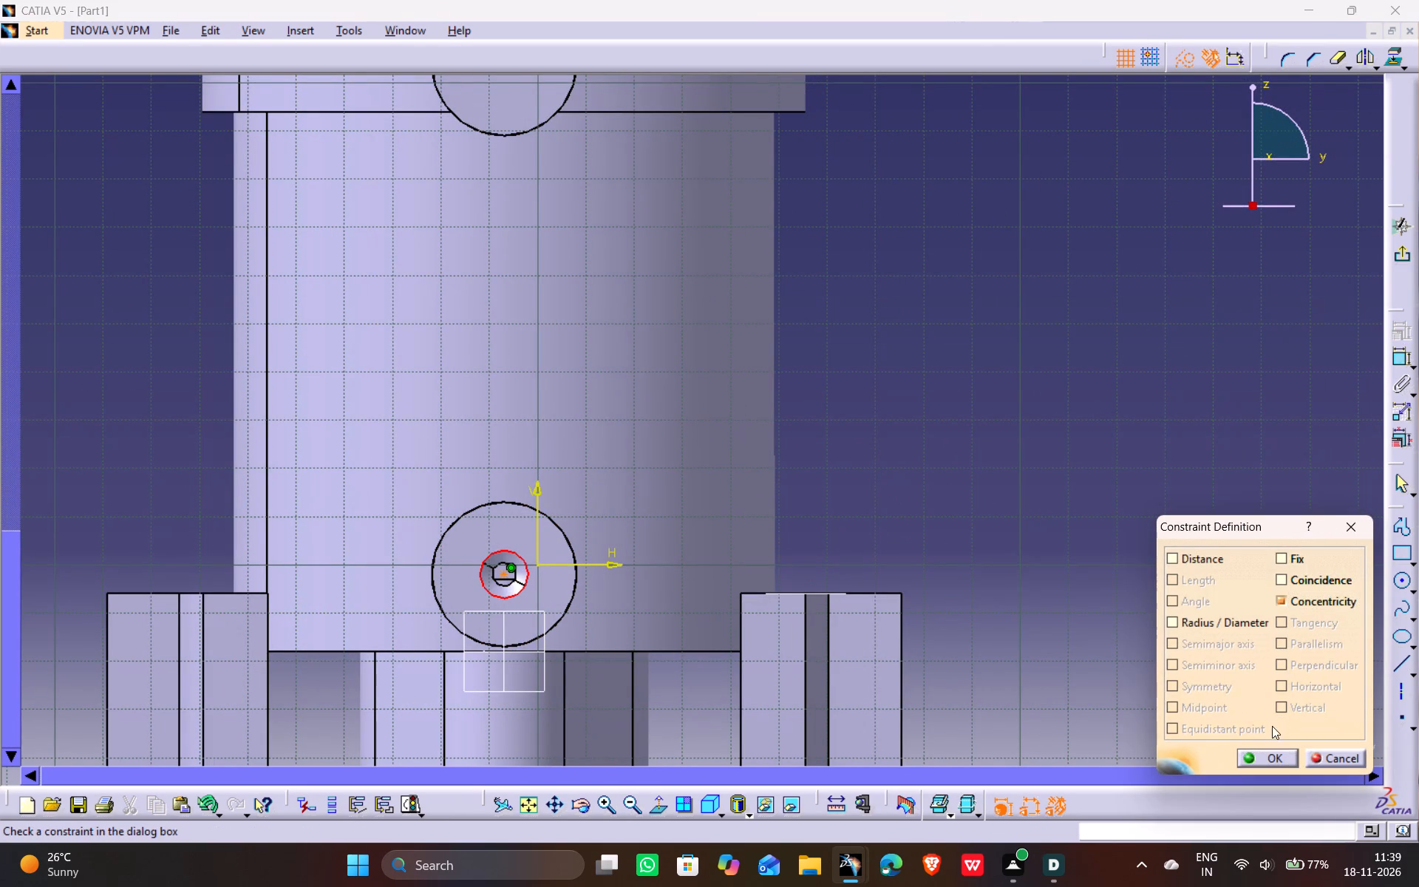
left_click(1265, 755)
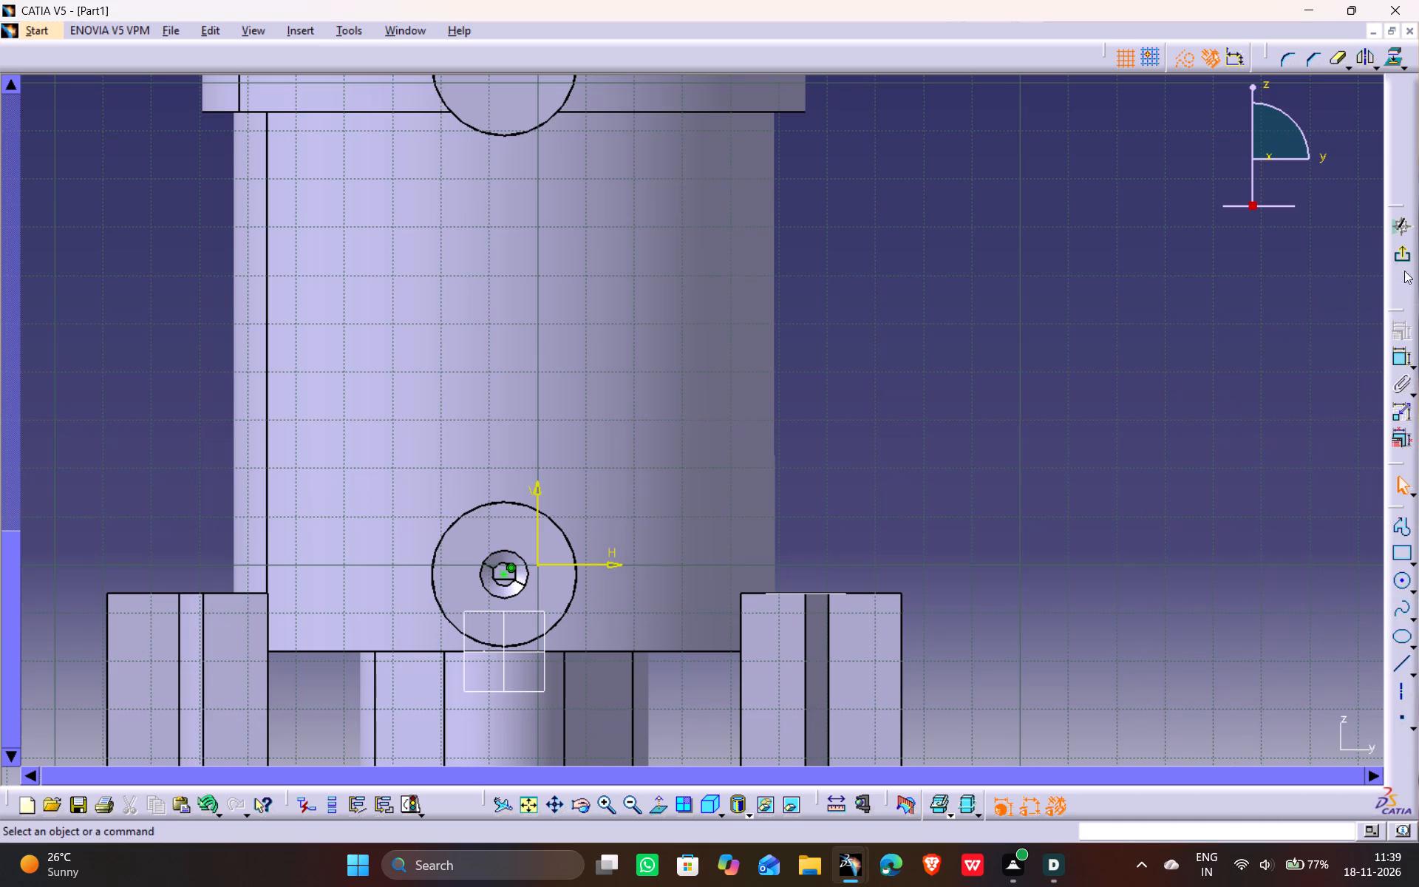
left_click(1407, 258)
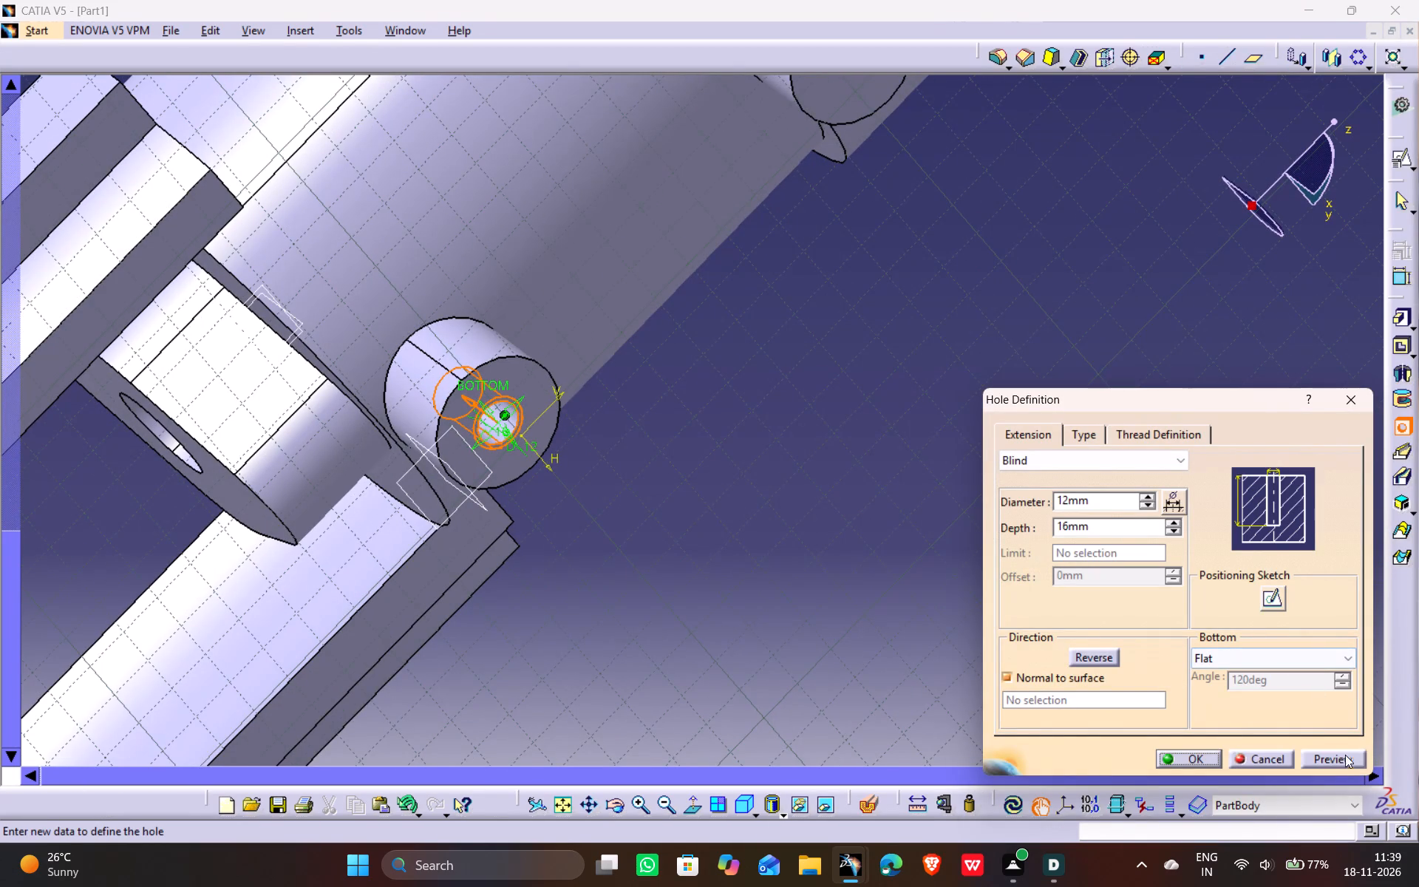
left_click(1342, 756)
left_click(1171, 752)
left_click(817, 390)
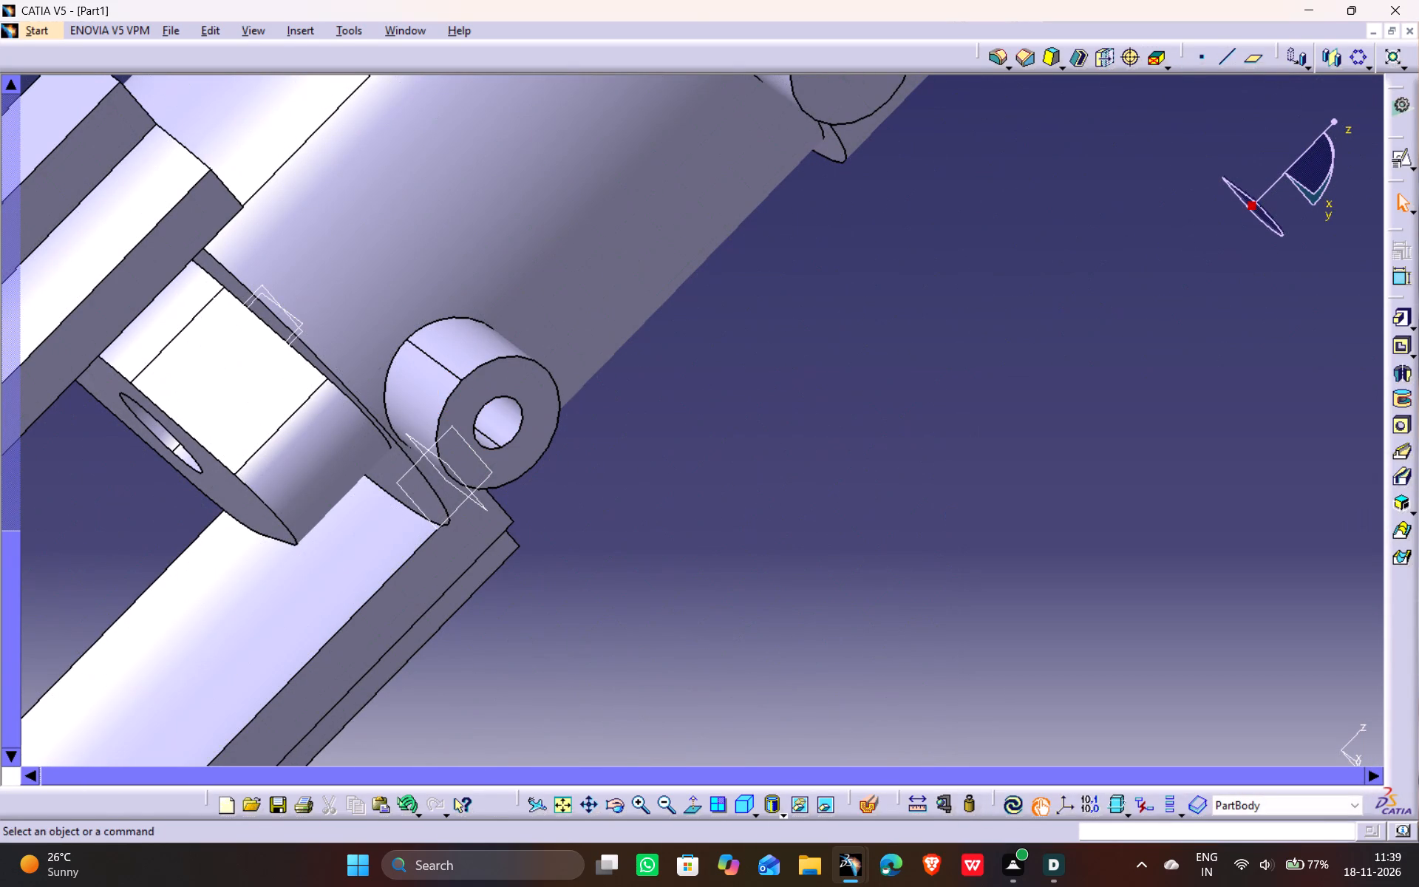
Examine the lower boss's stepped bore from several angles and in isometric view, and review the hole features in the specification tree.
middle_click_drag(782, 366, 529, 279)
scroll(781, 366, "down", 3)
left_click_drag(774, 365, 531, 287)
middle_click_drag(530, 280, 531, 287)
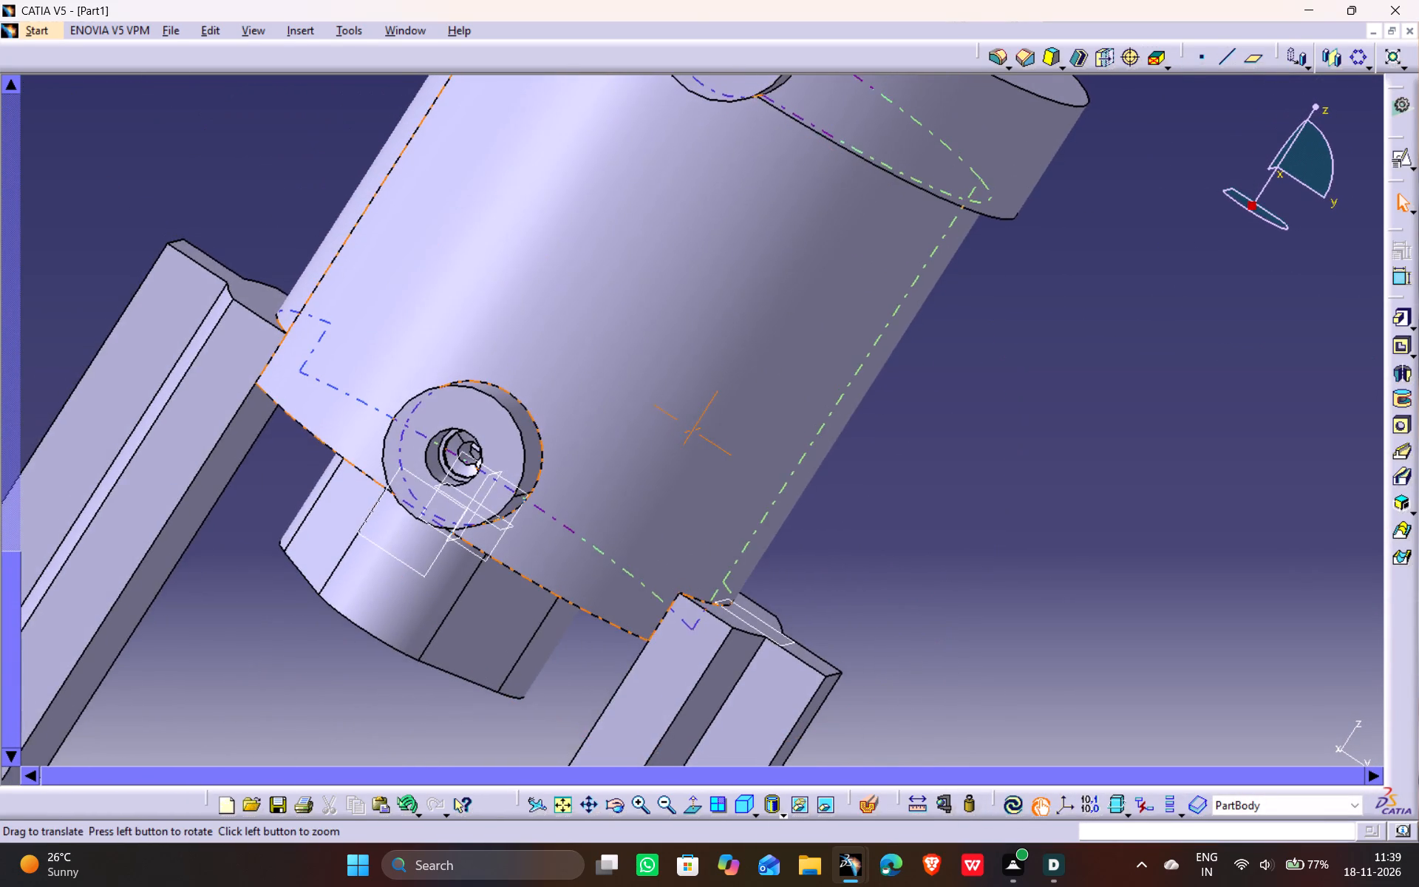
left_click_drag(531, 287, 534, 294)
middle_click_drag(531, 287, 534, 294)
scroll(460, 681, "down", 3)
middle_click_drag(460, 681, 526, 631)
left_click_drag(460, 681, 526, 631)
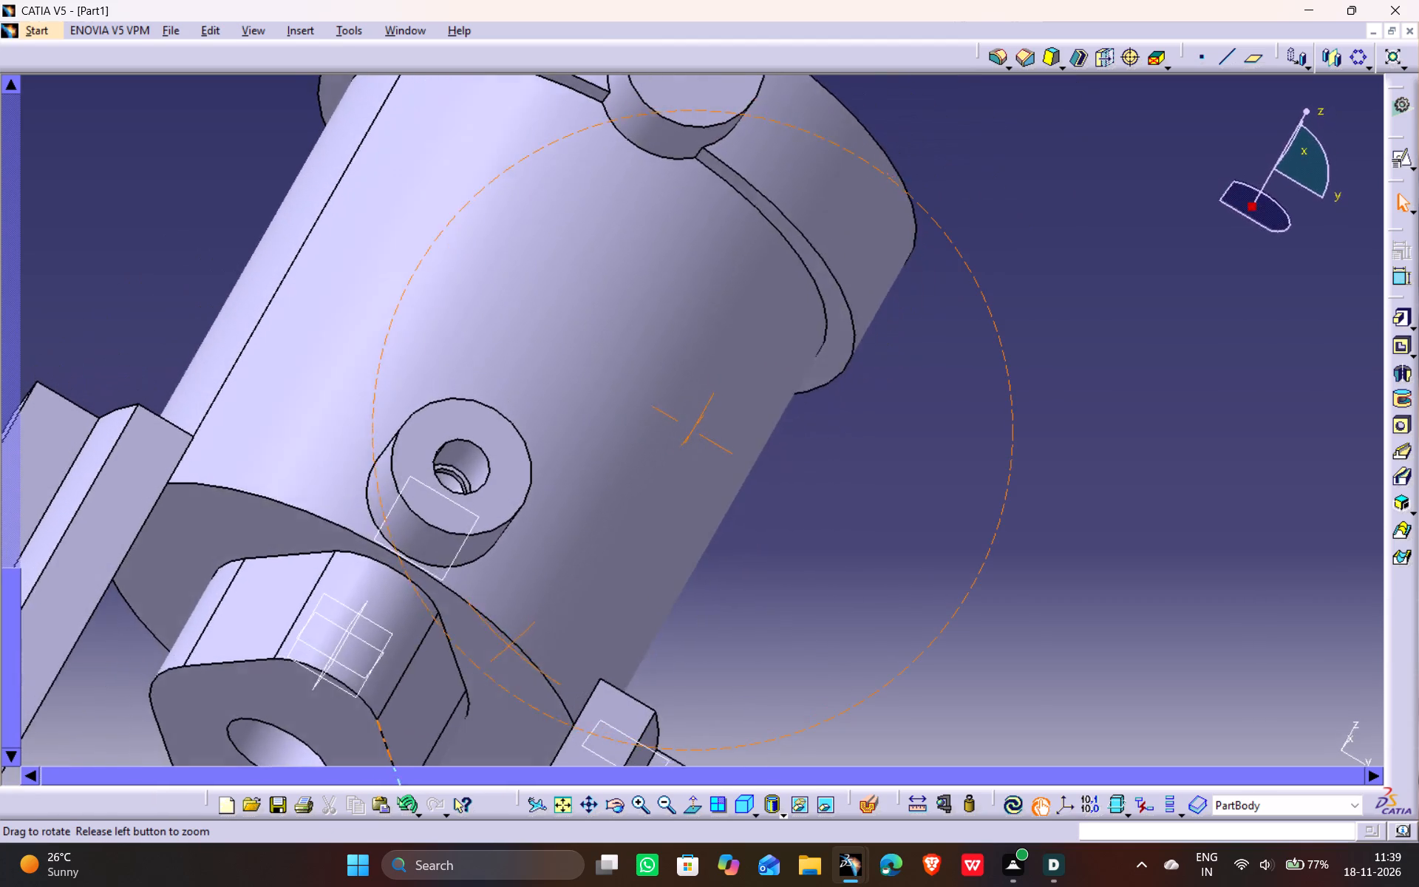
middle_click_drag(526, 631, 553, 705)
left_click_drag(526, 631, 553, 705)
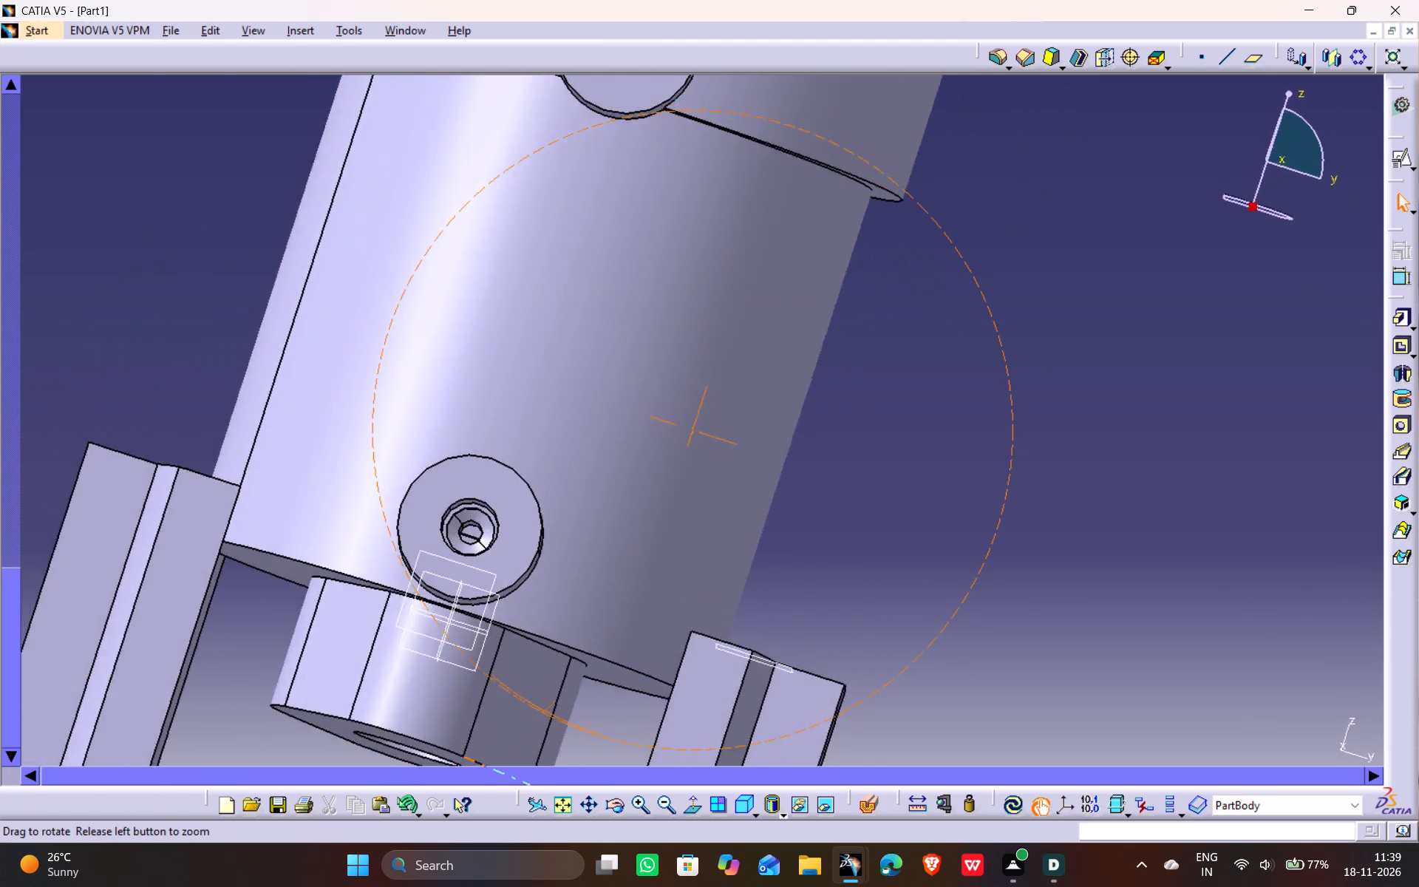
left_click_drag(553, 705, 673, 720)
middle_click_drag(553, 705, 675, 720)
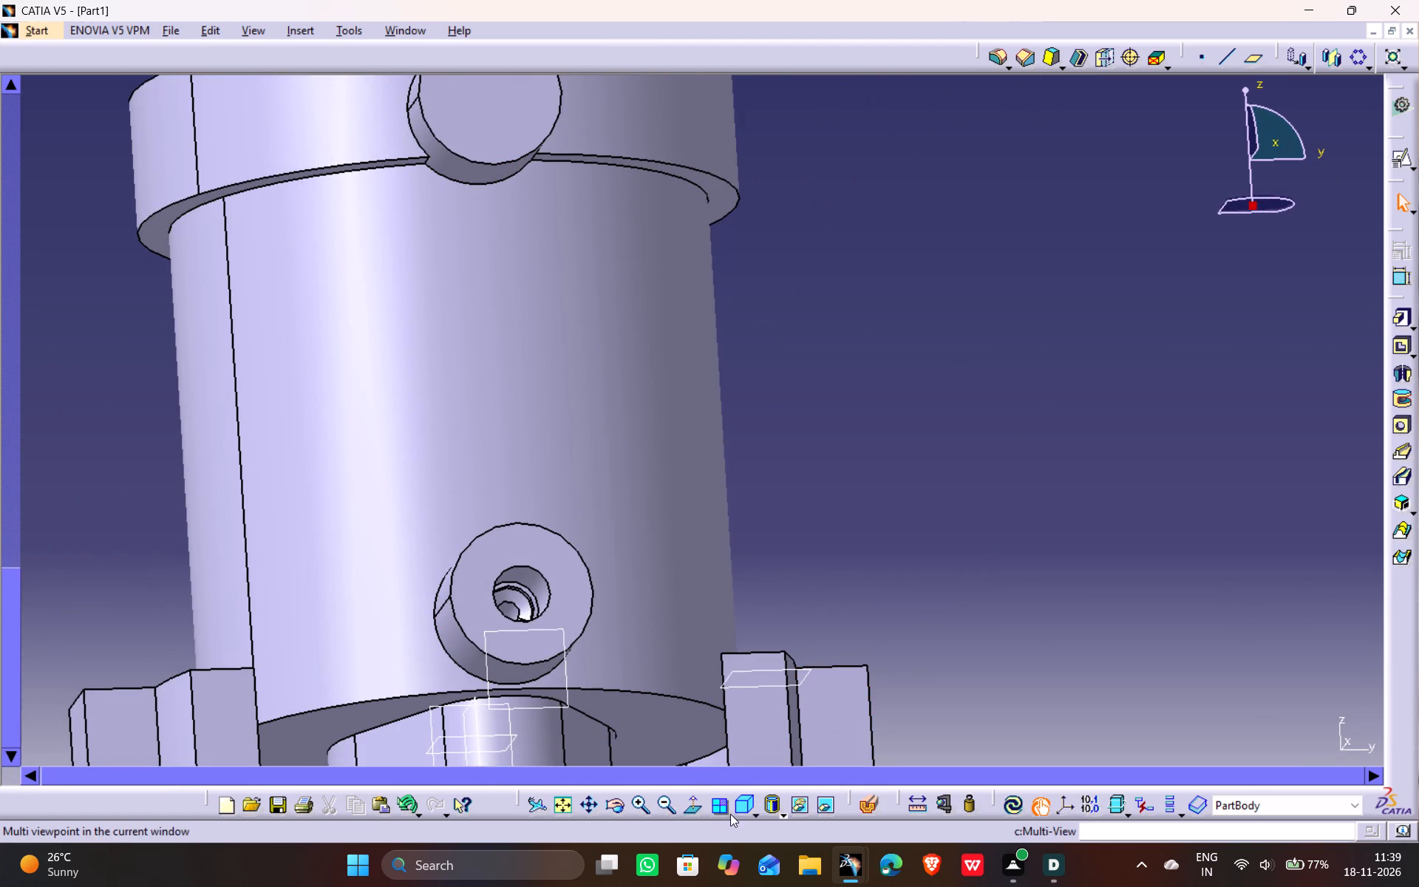
left_click(746, 803)
middle_click_drag(593, 589, 593, 592, "ctrl")
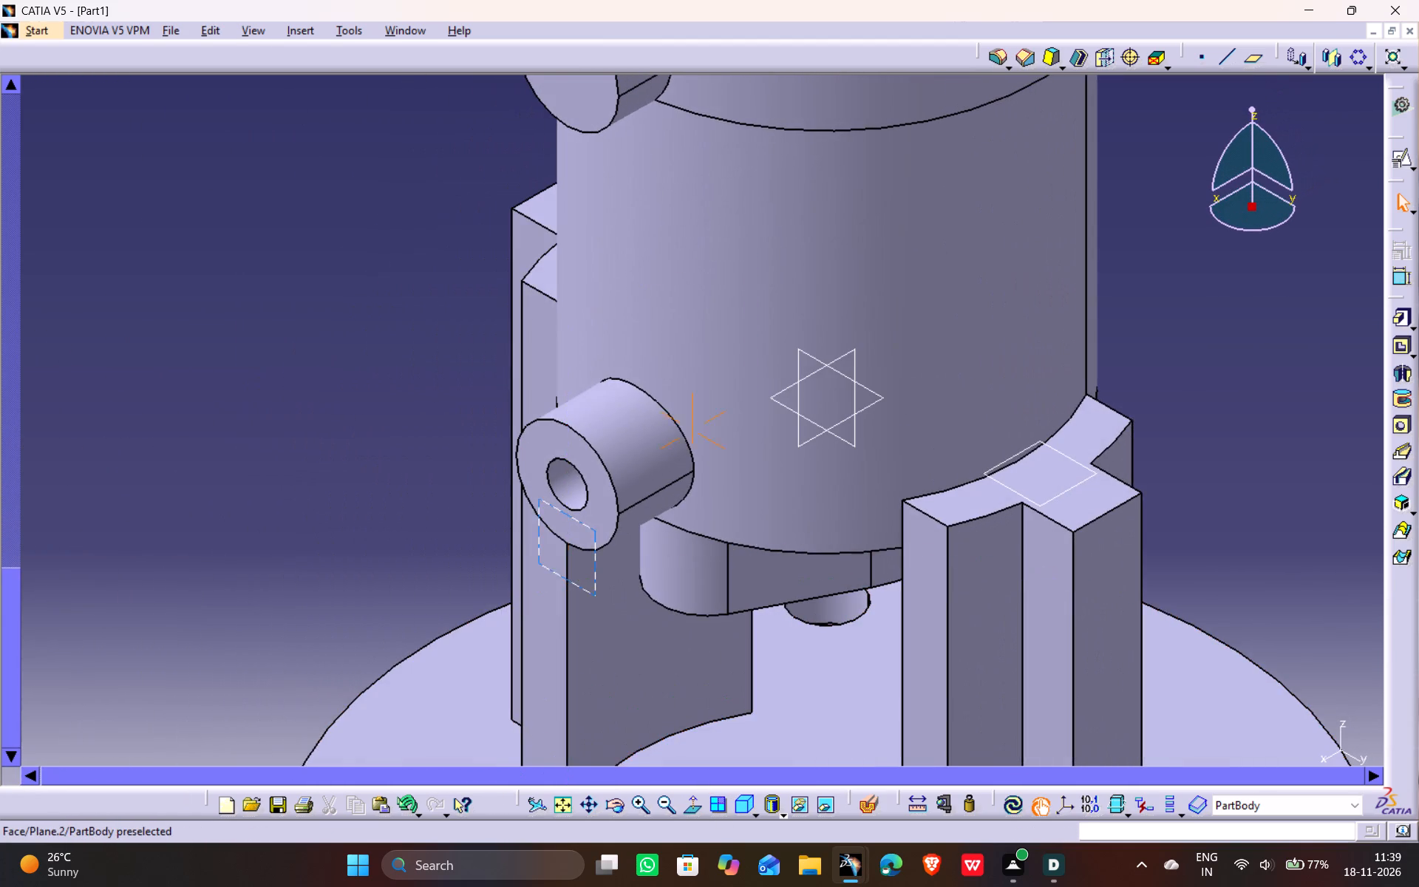
middle_click_drag(593, 592, 592, 672, "ctrl")
middle_click_drag(616, 659, 584, 786)
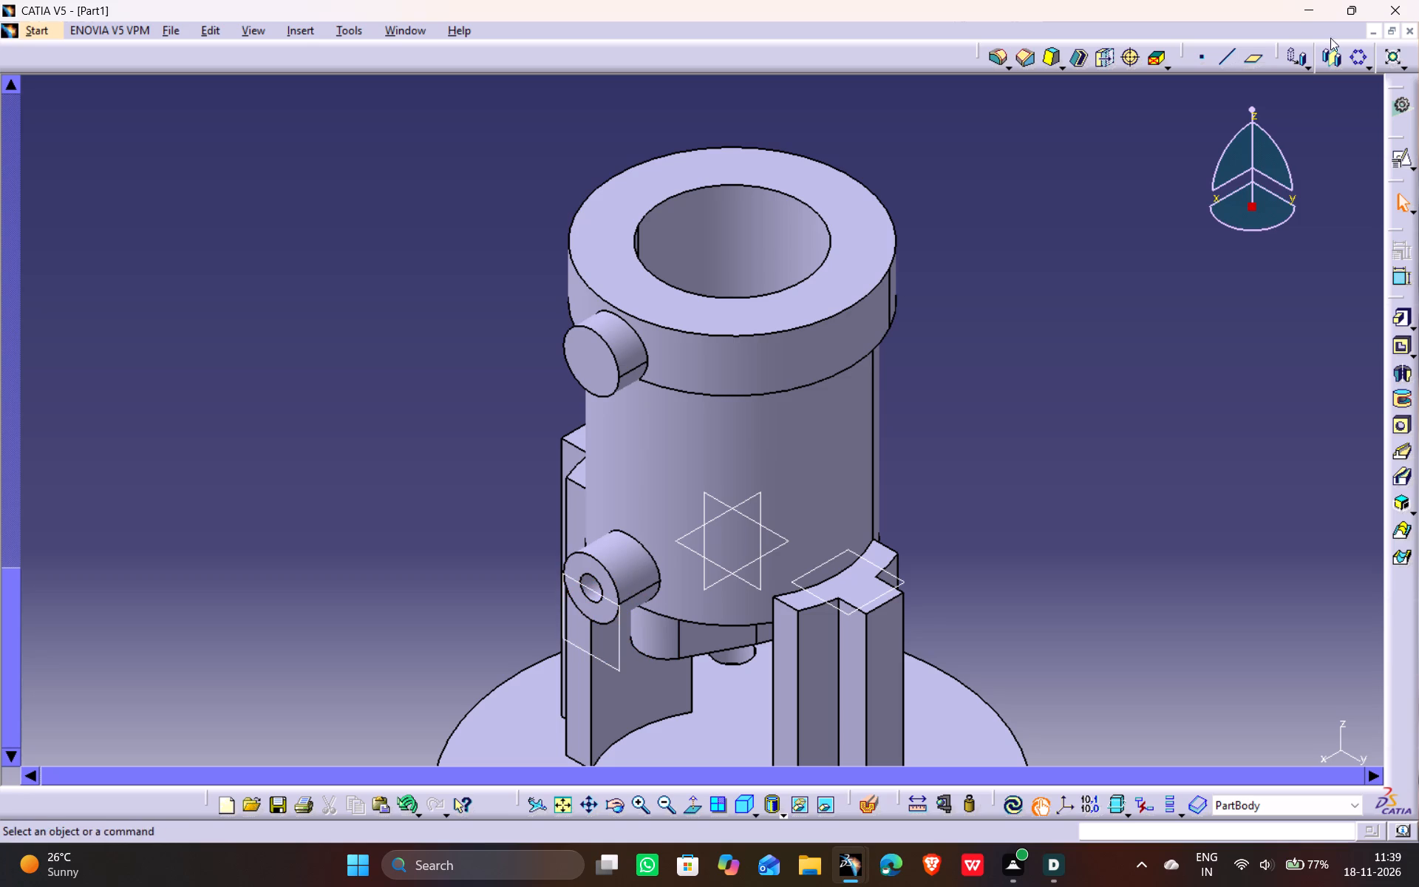
scroll(67, 377, "up", 11)
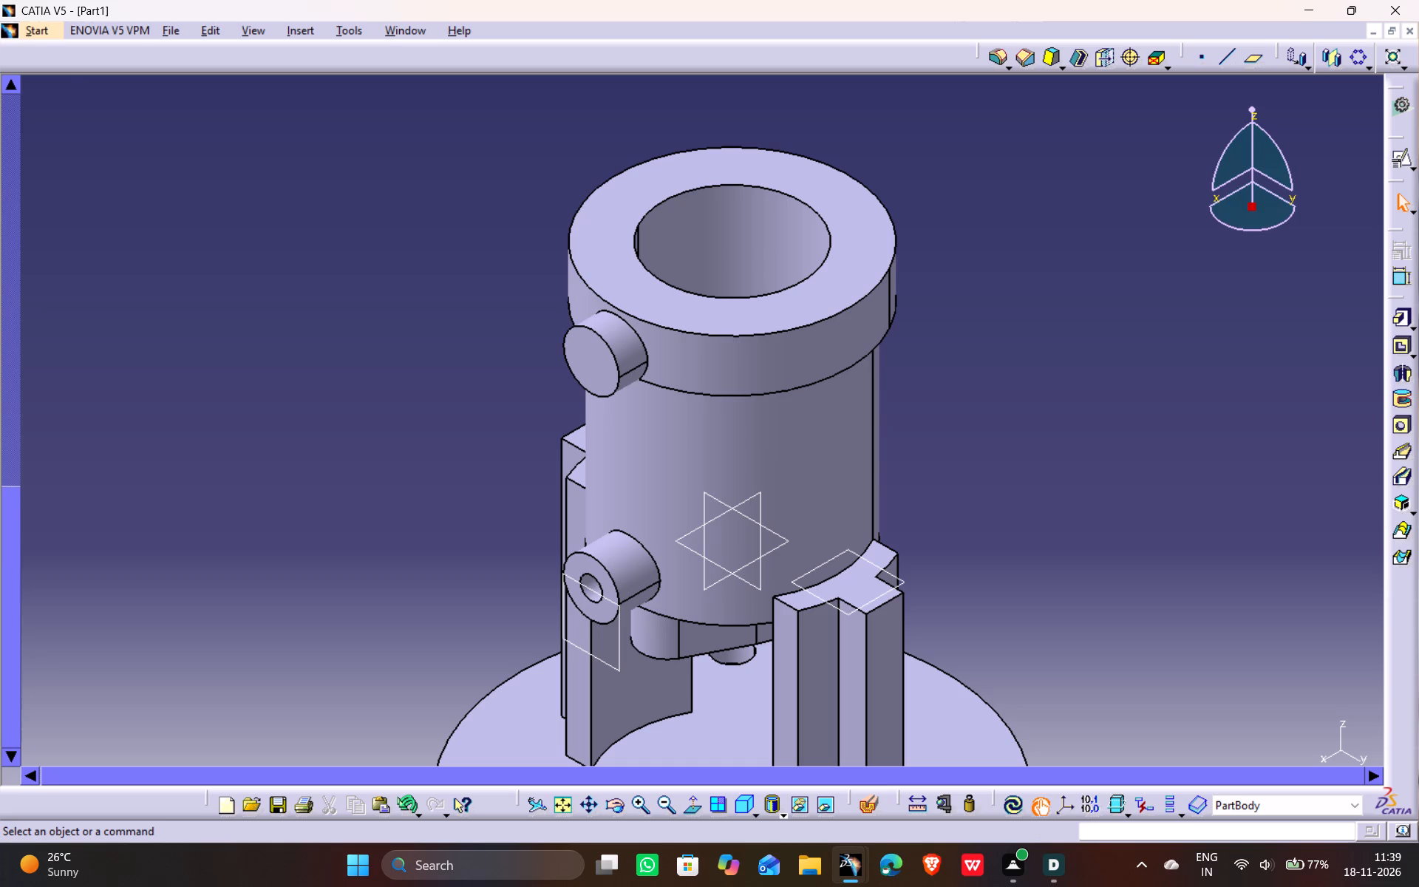
scroll(64, 377, "up", 11)
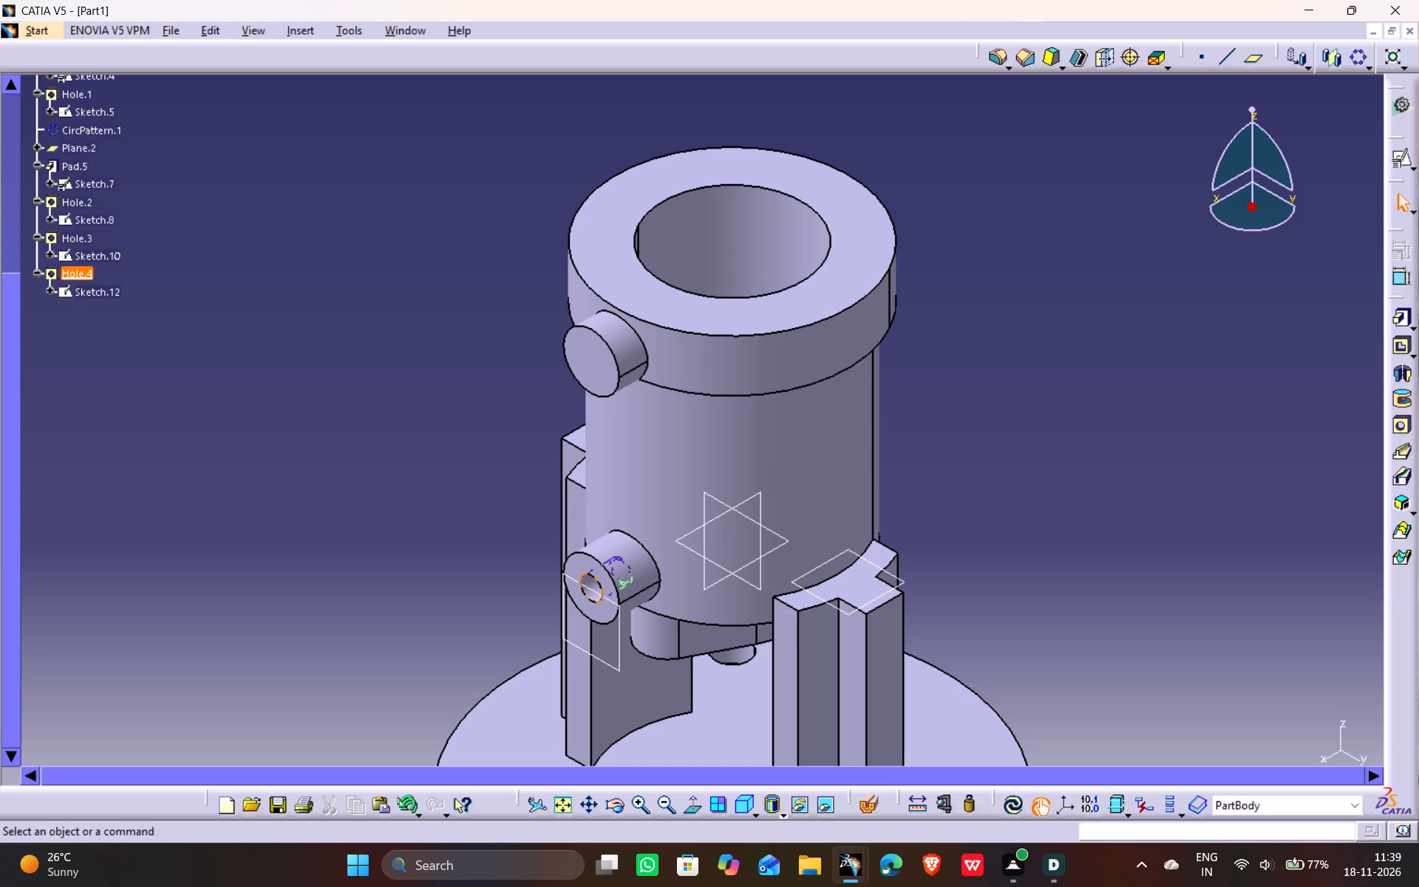
Start a rectangular pattern of the lower boss's 10 mm hole, referenced to the boss's end face, with 1 first-direction and 2 second-direction instances.
left_click(71, 276)
left_click(69, 234)
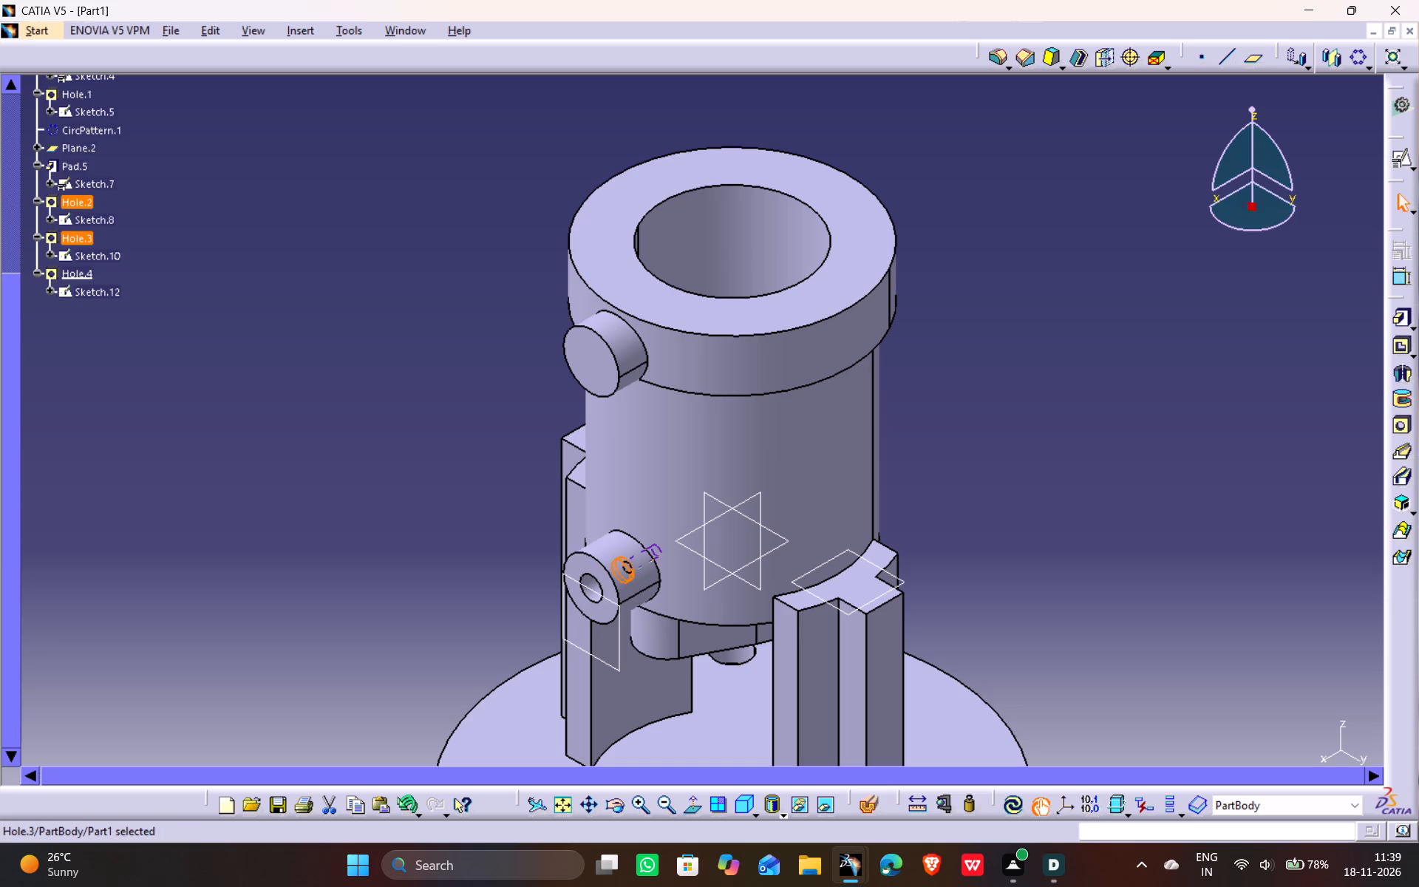
left_click(78, 202)
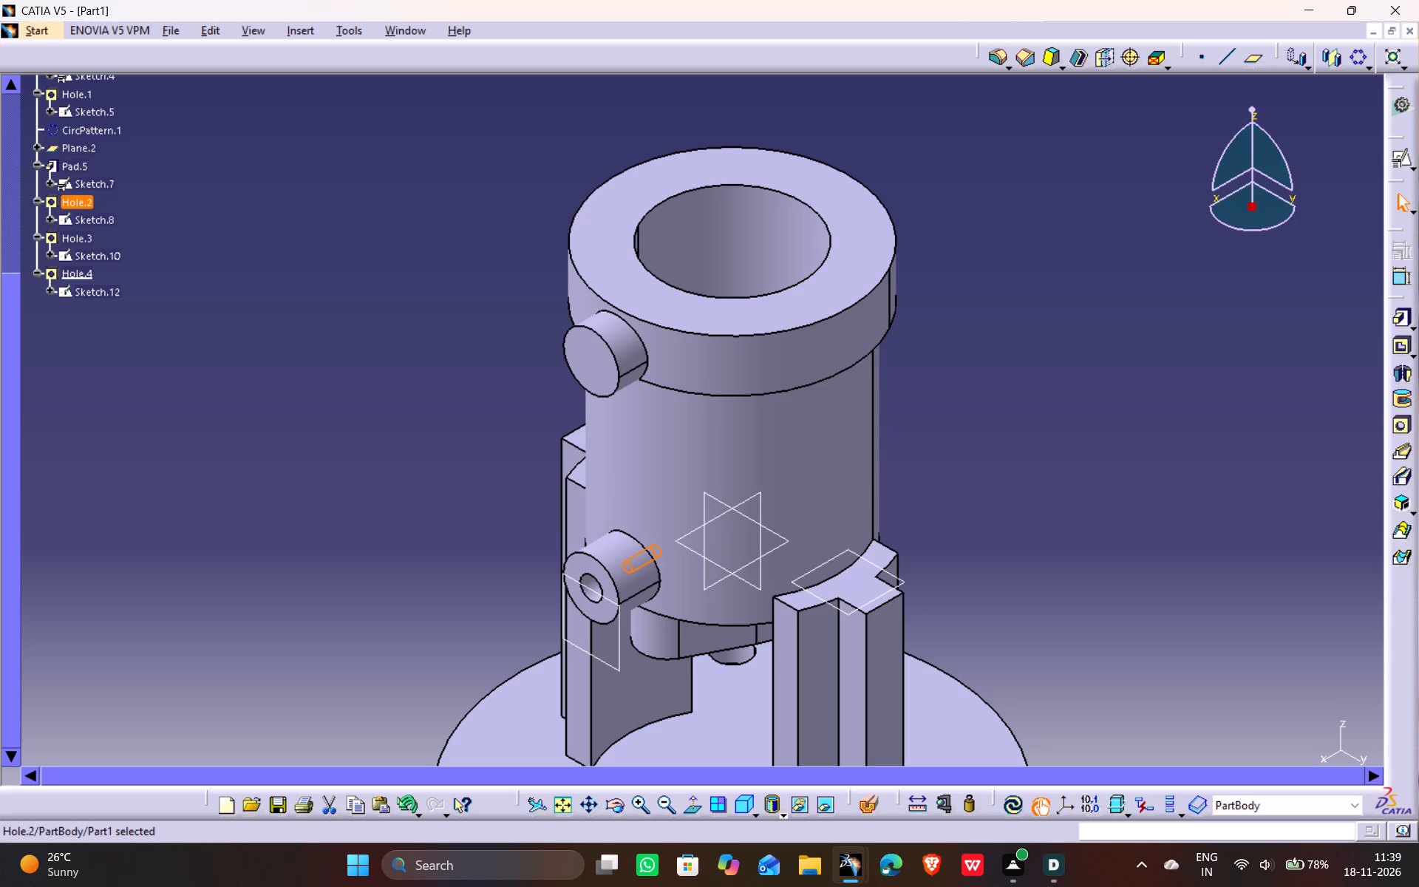
left_click(78, 238)
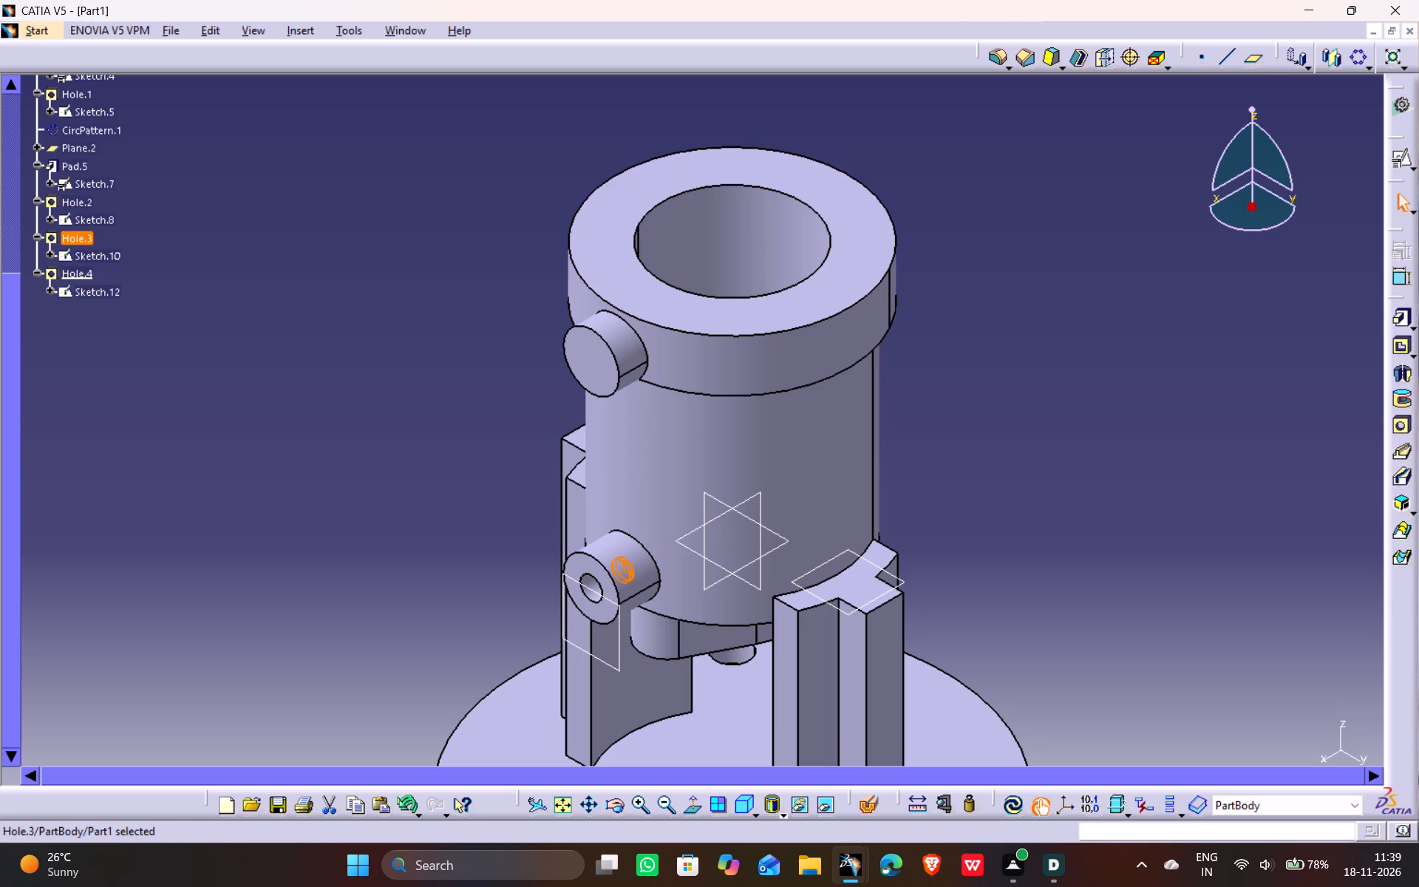
left_click(1367, 66)
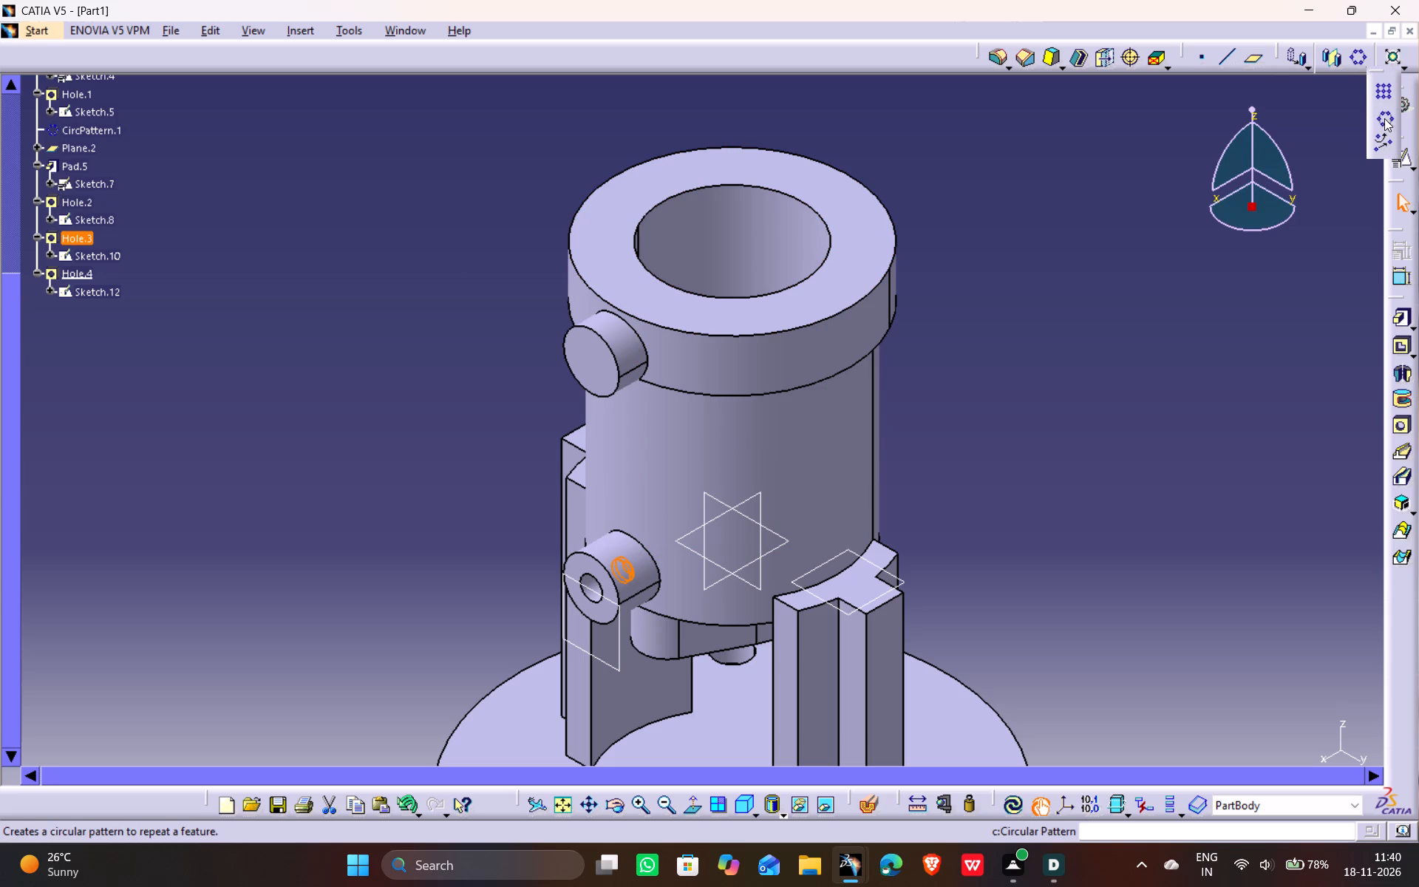
left_click(1389, 84)
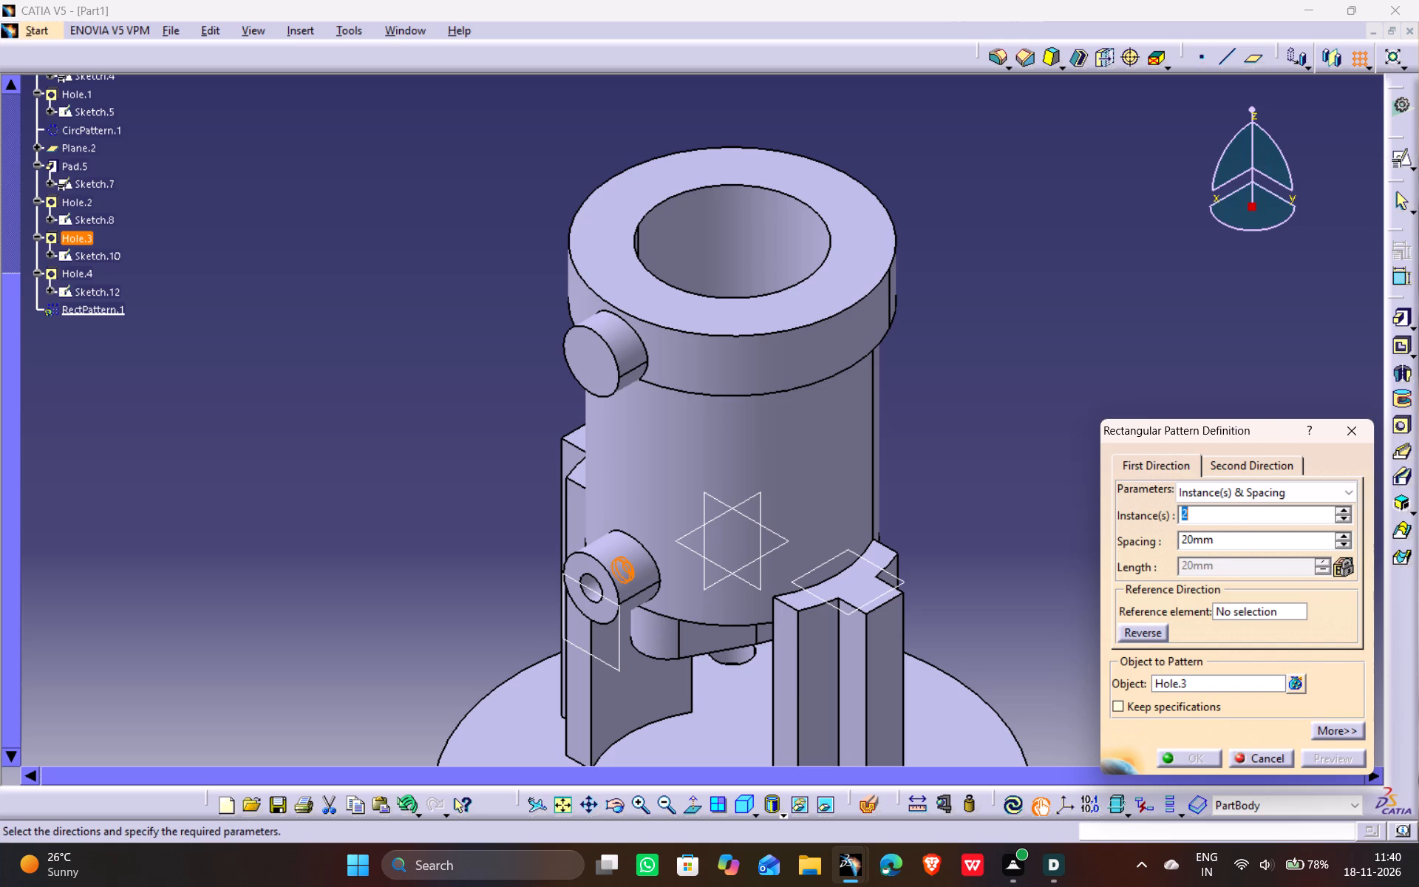
left_click(1259, 606)
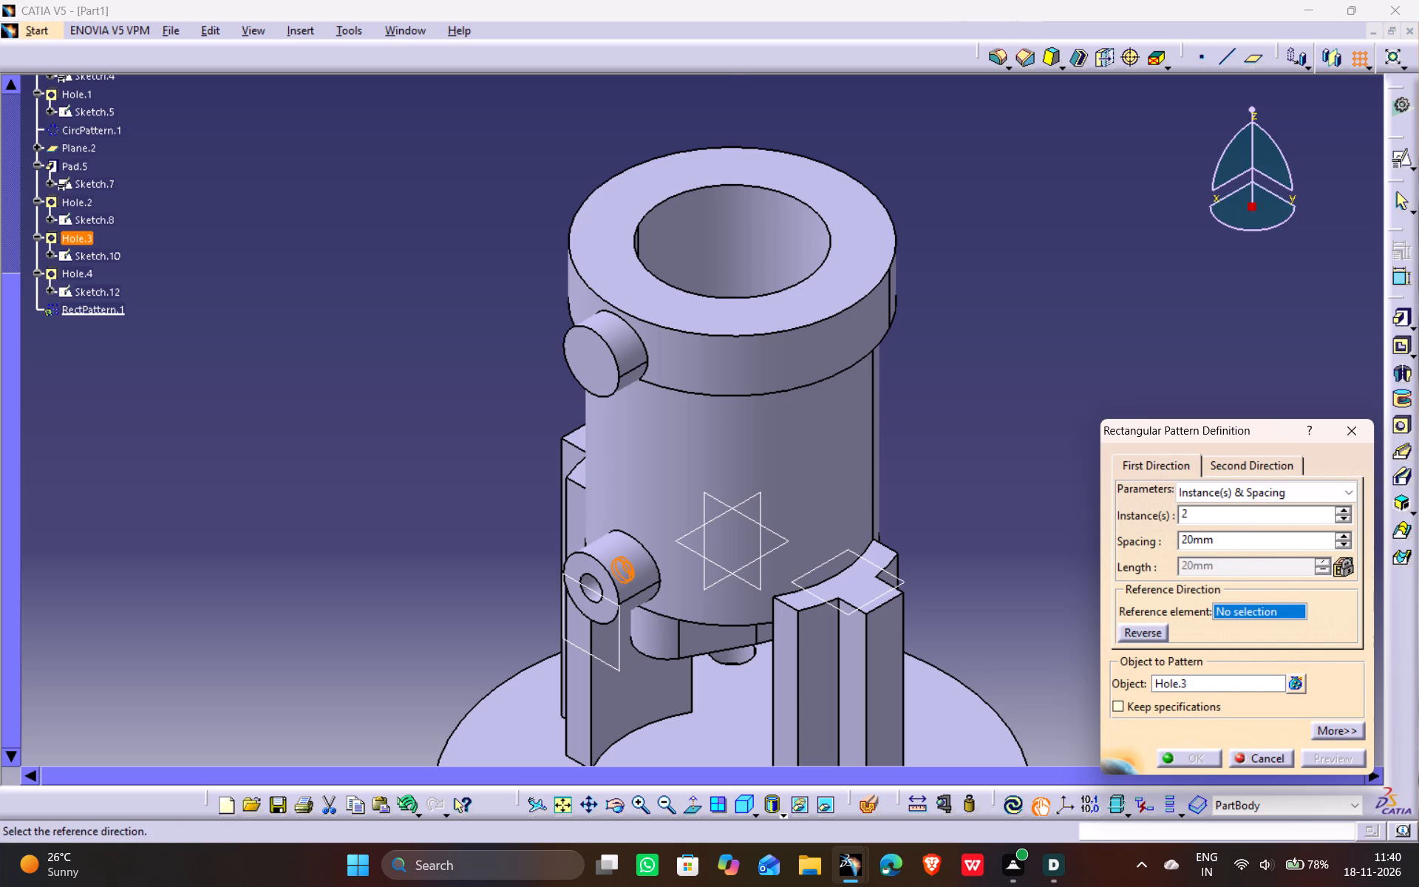
left_click(578, 566)
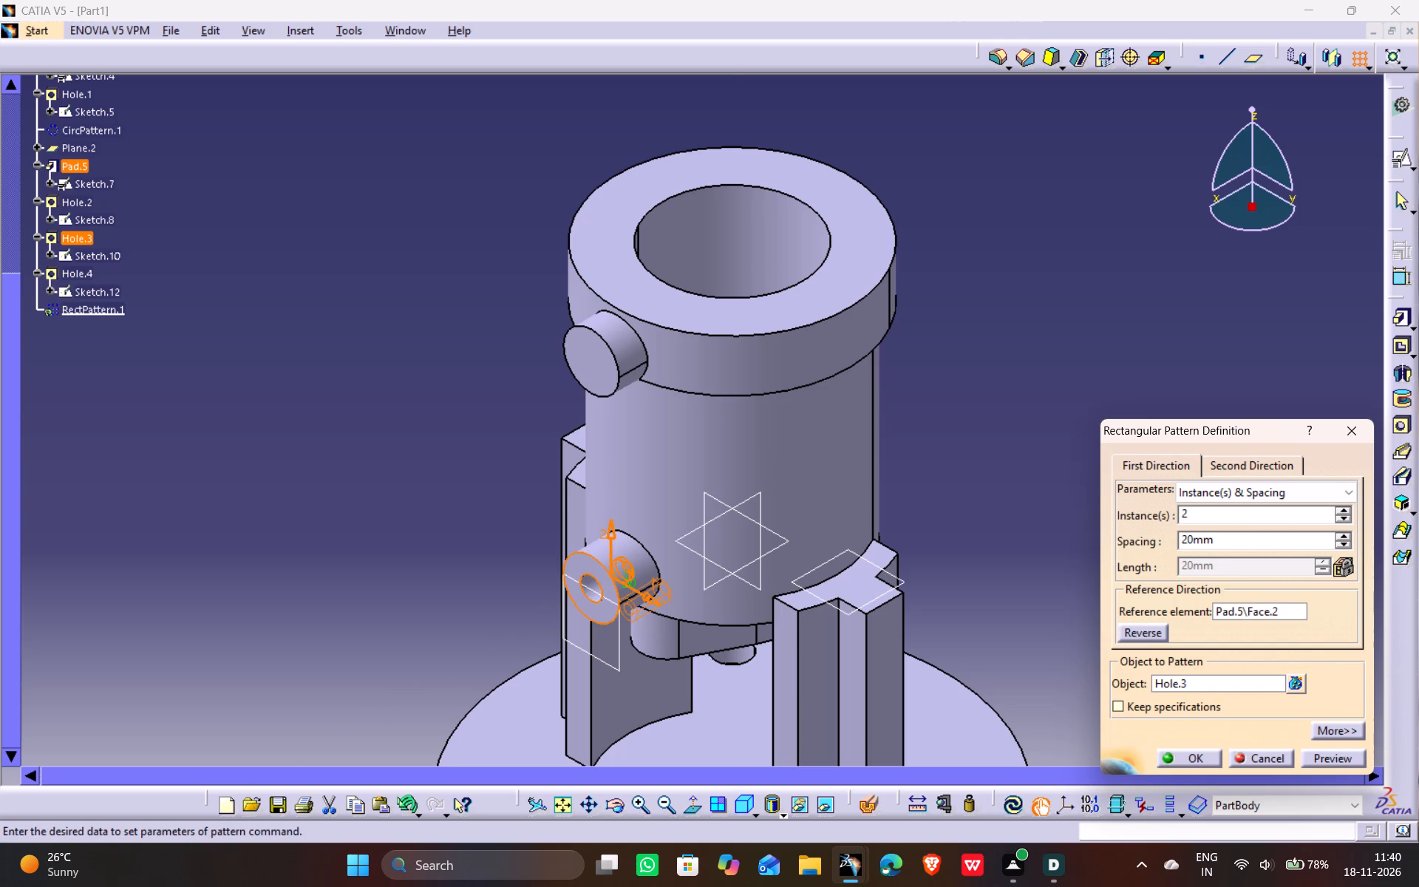
left_click(1225, 462)
left_click_drag(1193, 514, 1063, 513)
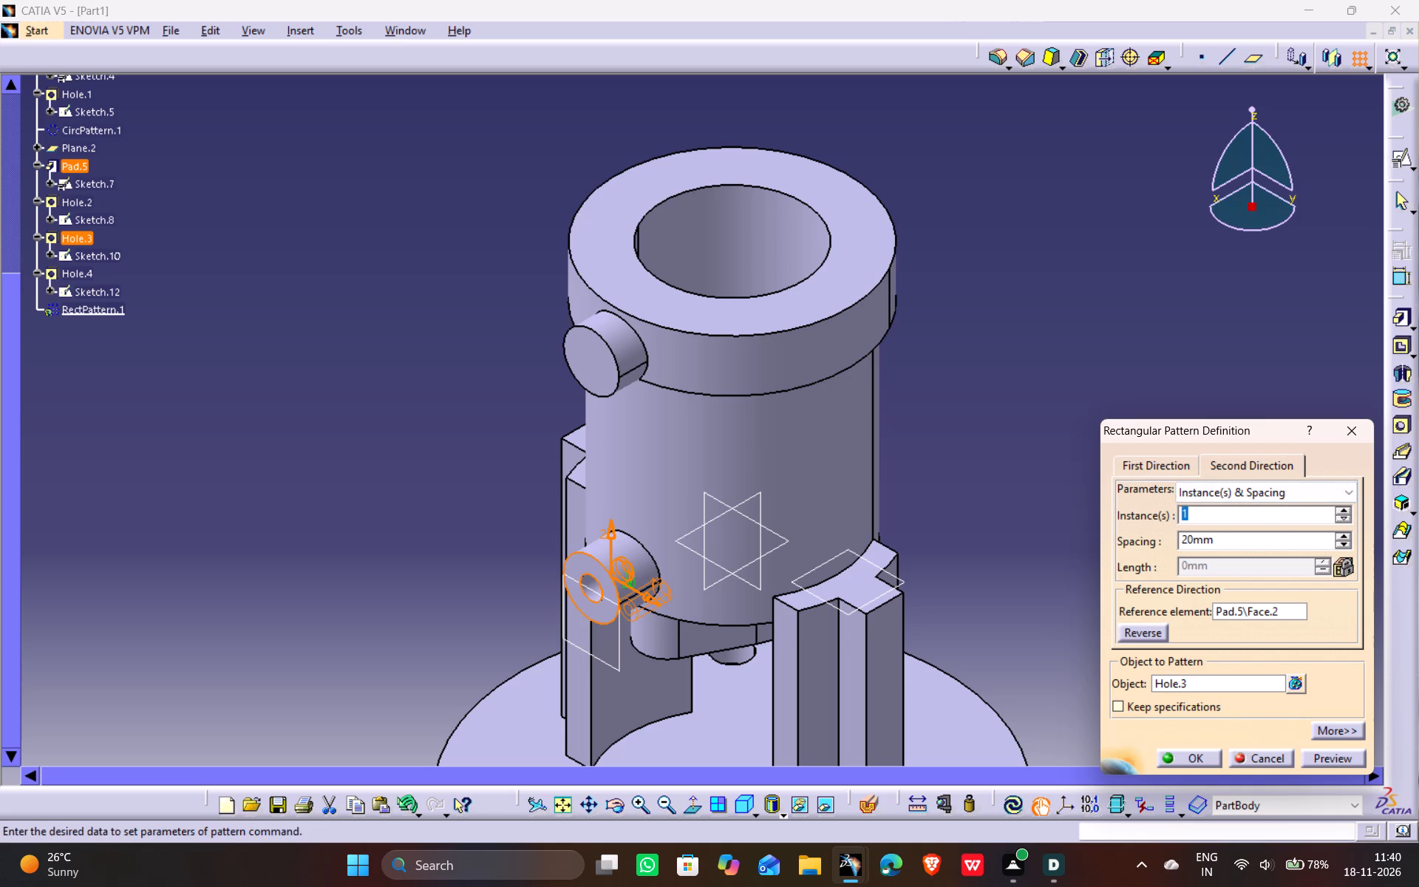
key("2")
left_click(1150, 463)
left_click_drag(1207, 516, 1203, 514)
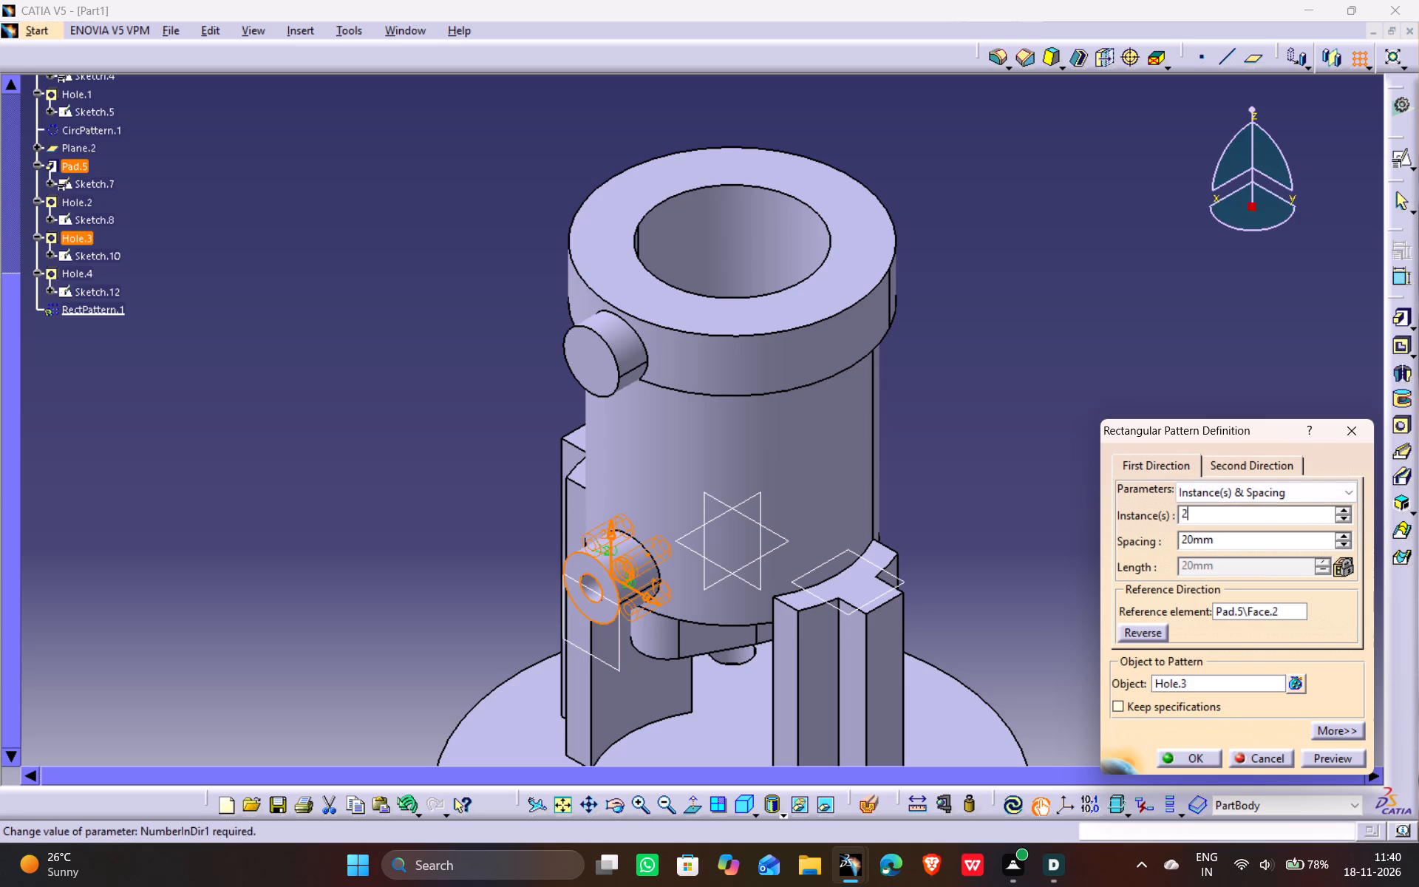
left_click_drag(1203, 514, 1113, 514)
key("1")
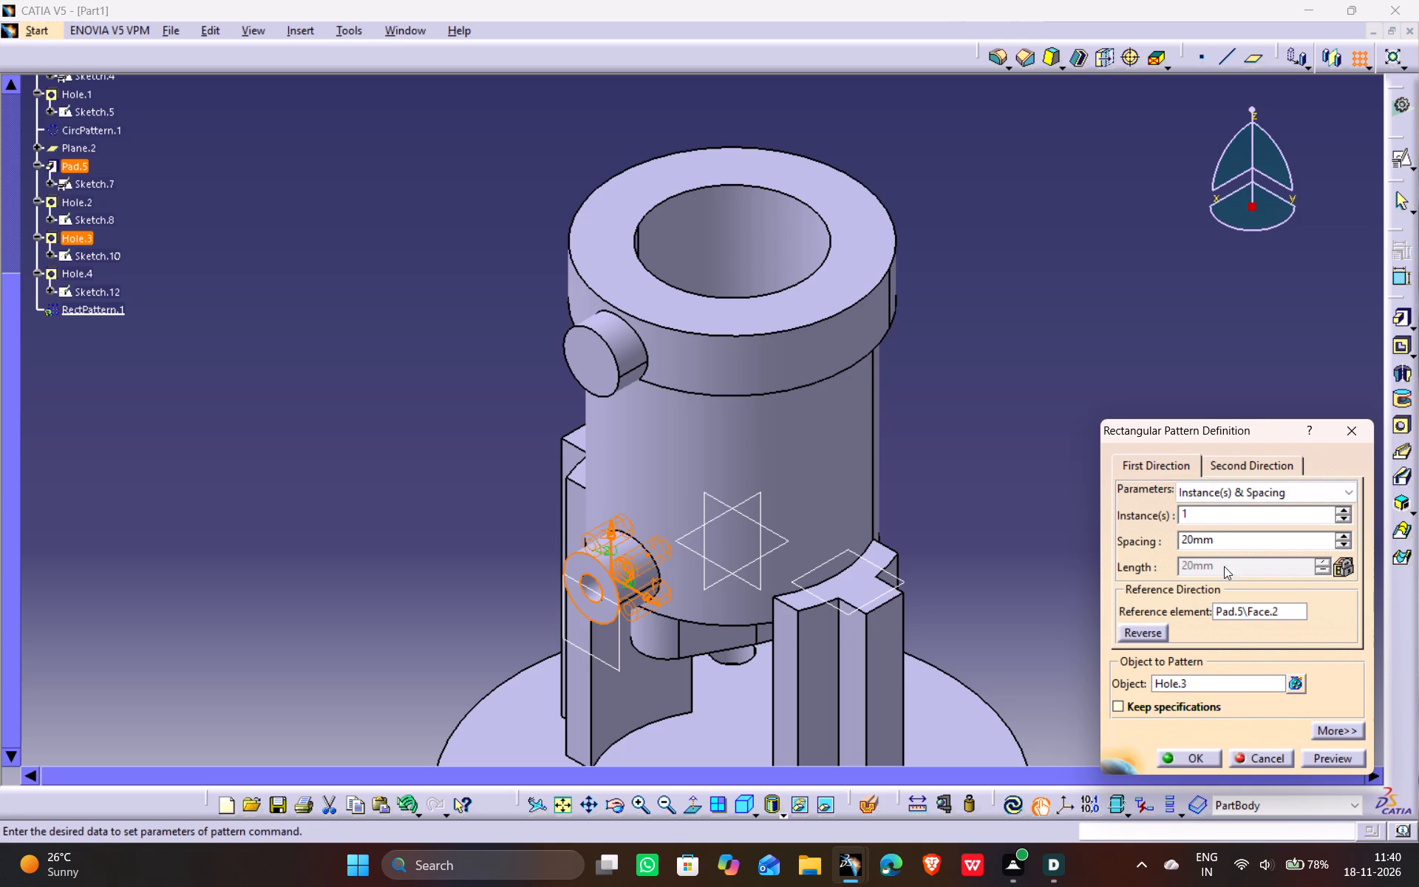
Set the second-direction spacing to 106 mm, preview the 10 mm hole's pattern and create it.
left_click(1242, 462)
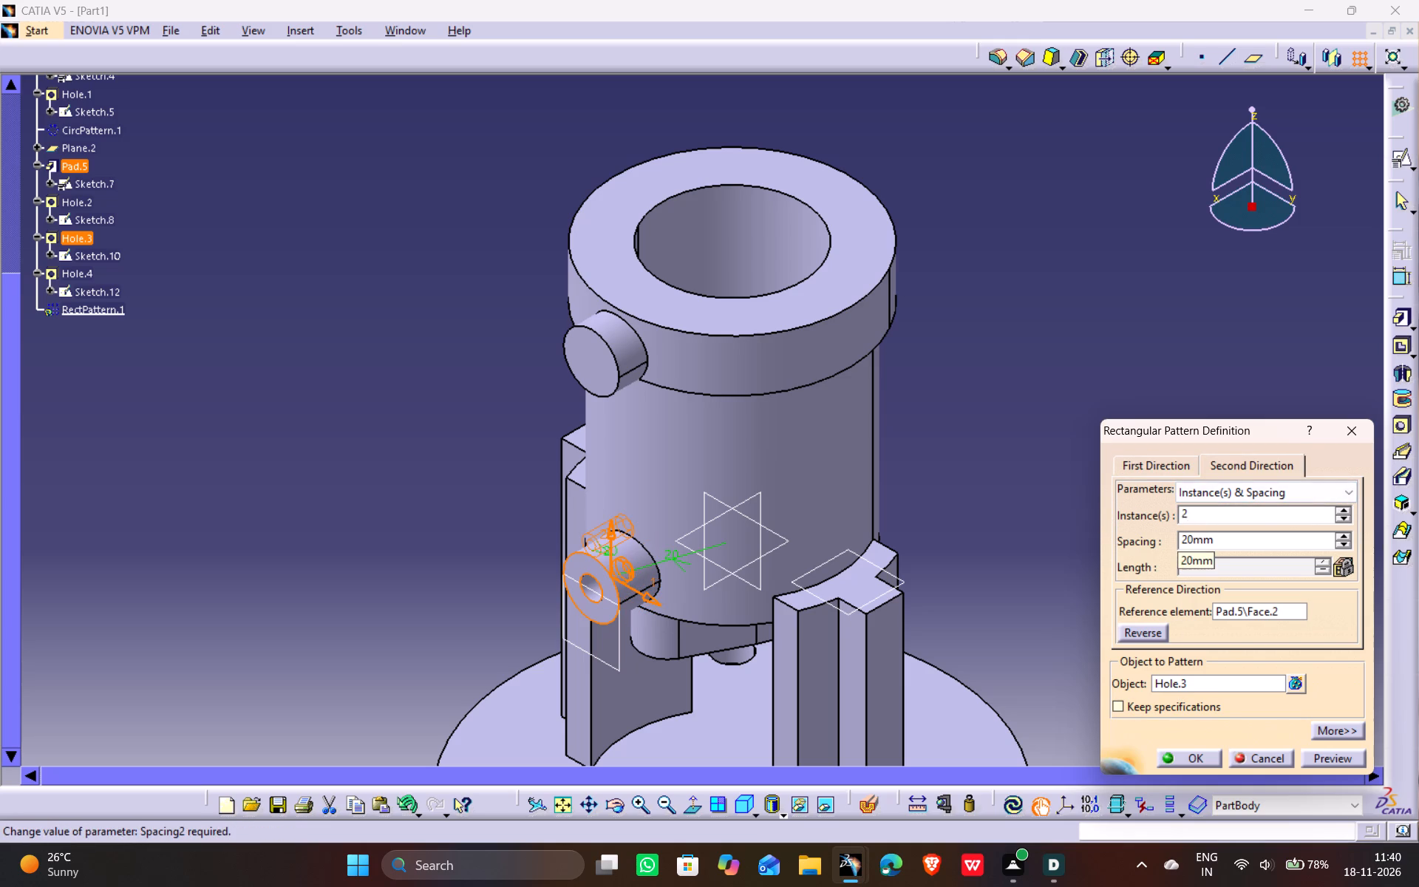
left_click_drag(1191, 534, 1047, 543)
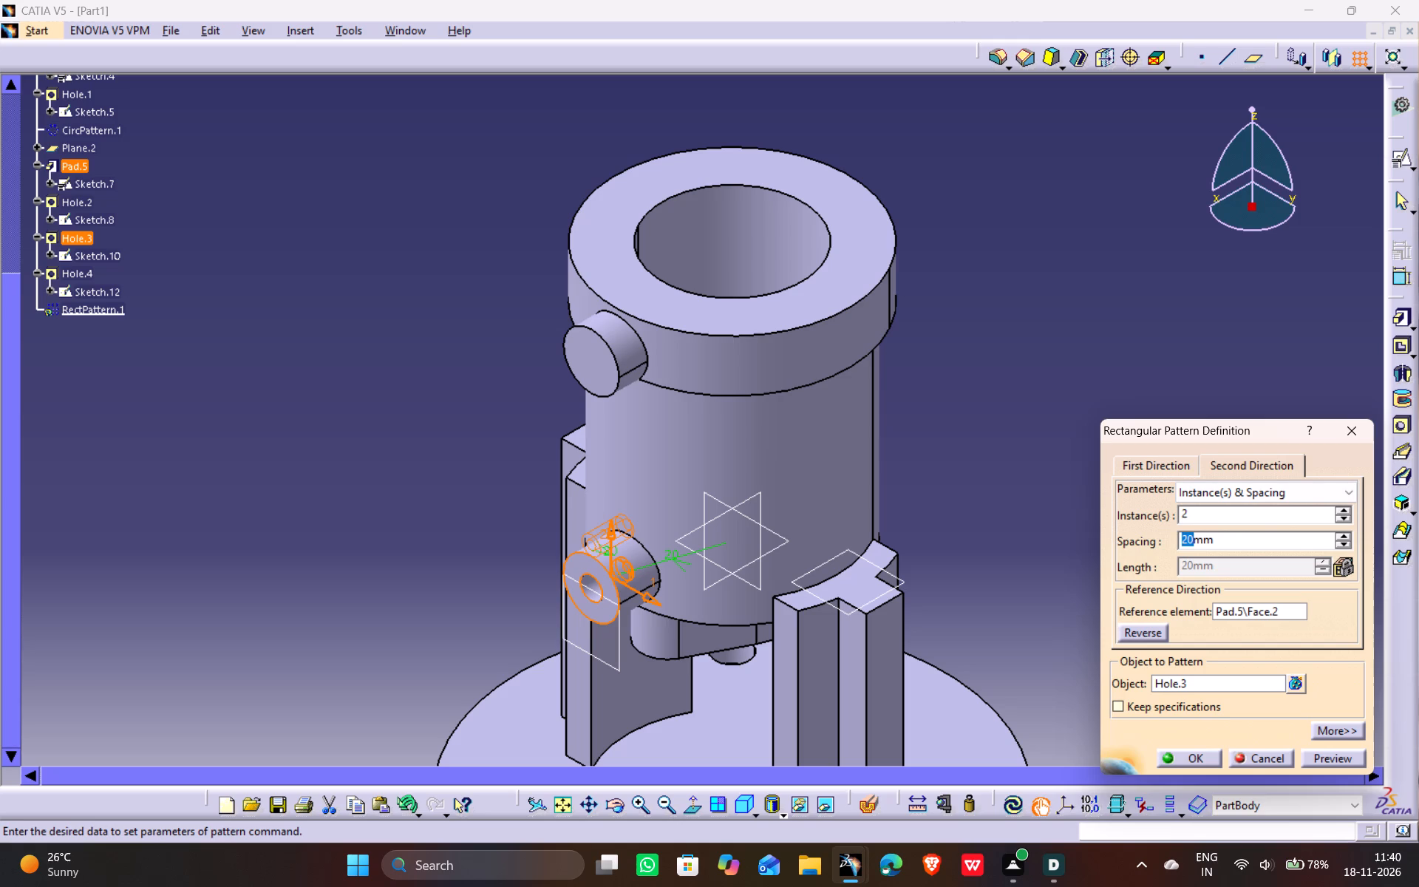
type("106")
left_click(1068, 279)
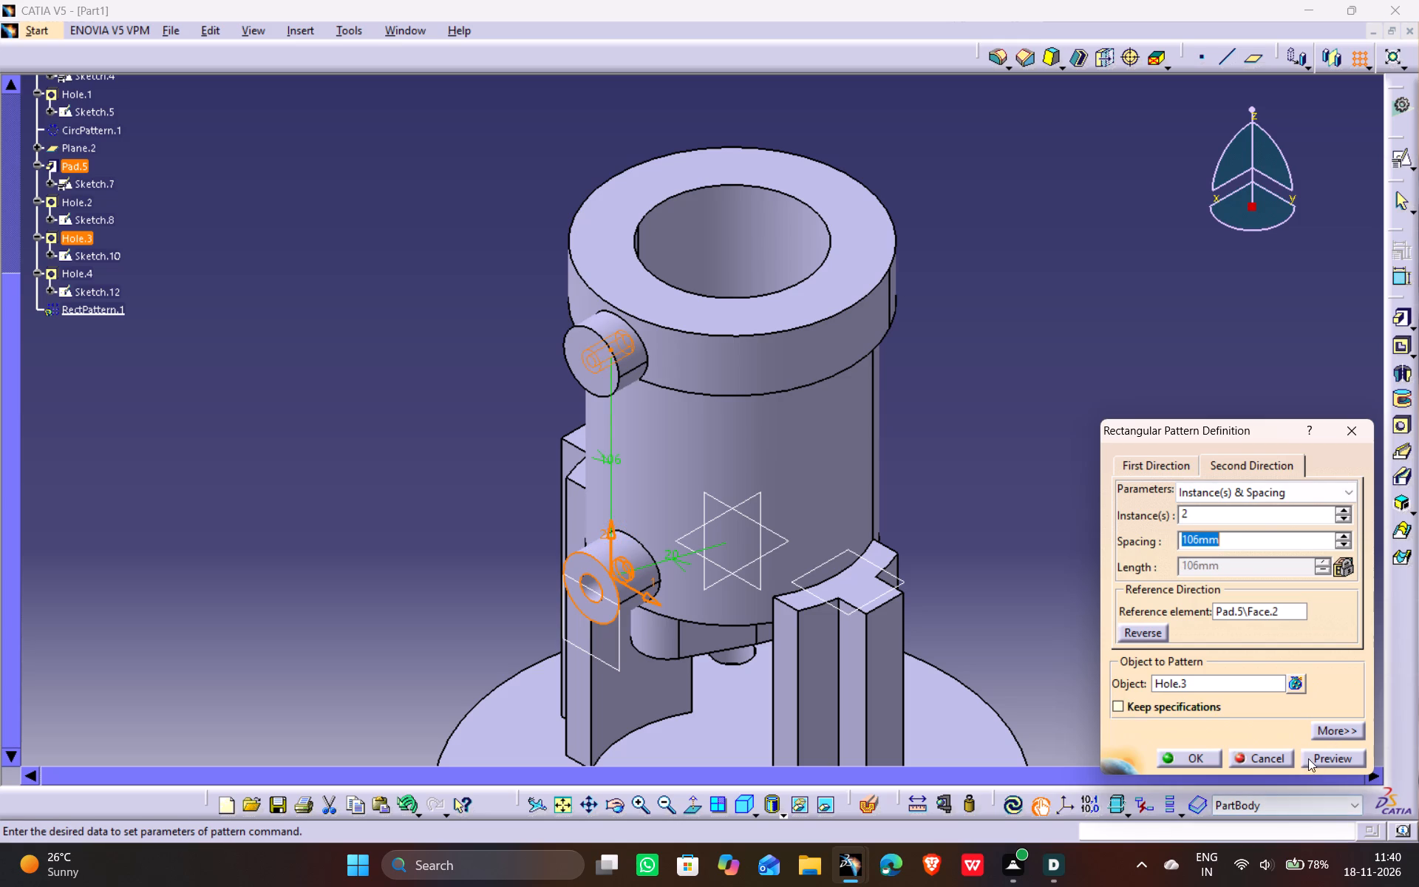
left_click(1312, 753)
left_click(1205, 755)
left_click(1106, 512)
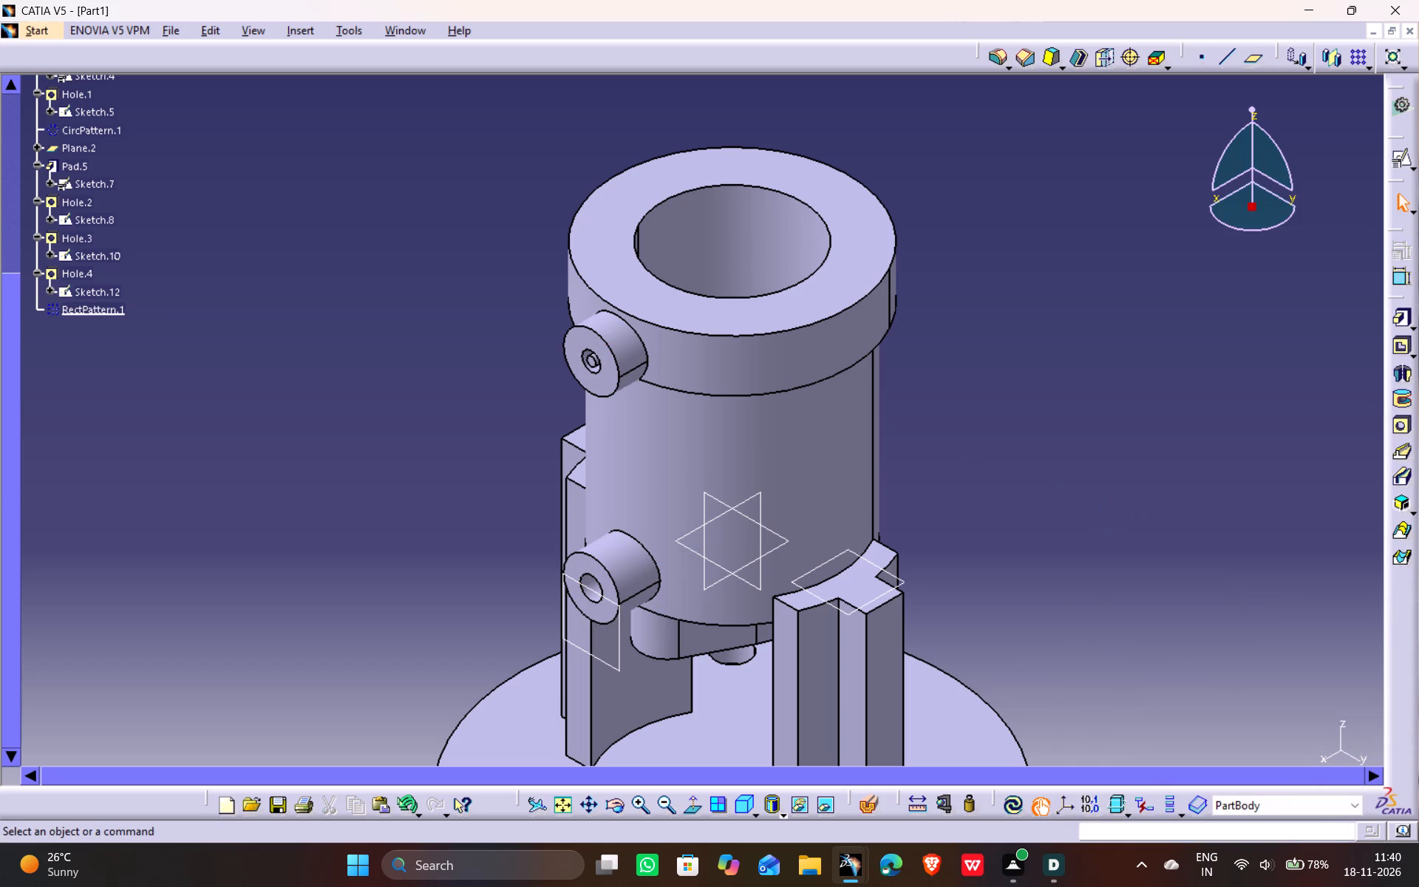
Examine the bores in both side bosses from several angles.
middle_click_drag(455, 509, 727, 392)
scroll(455, 509, "down", 2)
left_click_drag(455, 509, 727, 392)
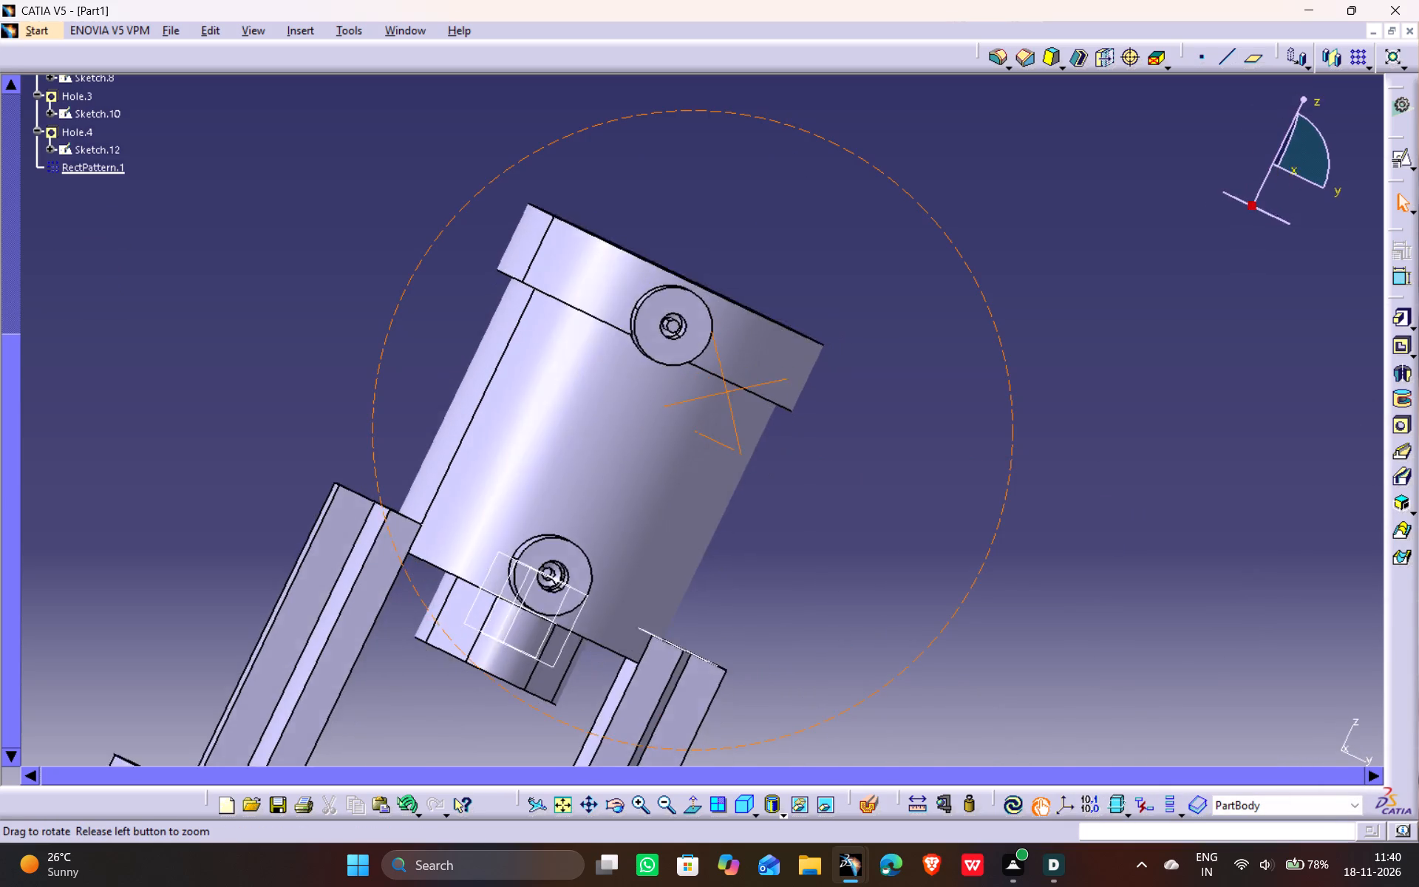
middle_click_drag(727, 392, 706, 368)
left_click_drag(727, 392, 706, 368)
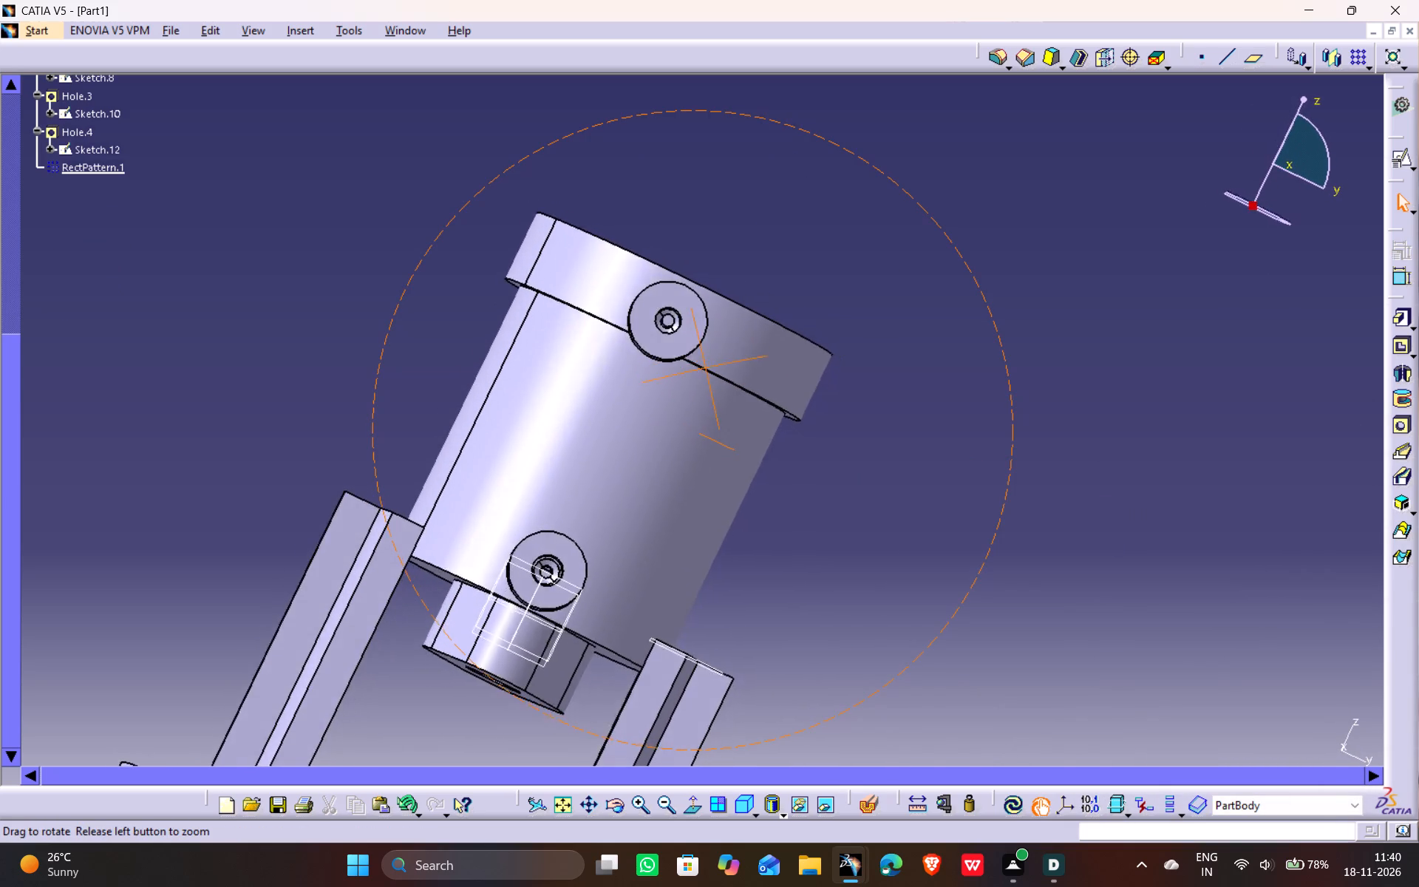
middle_click_drag(706, 368, 470, 364)
left_click_drag(706, 368, 470, 364)
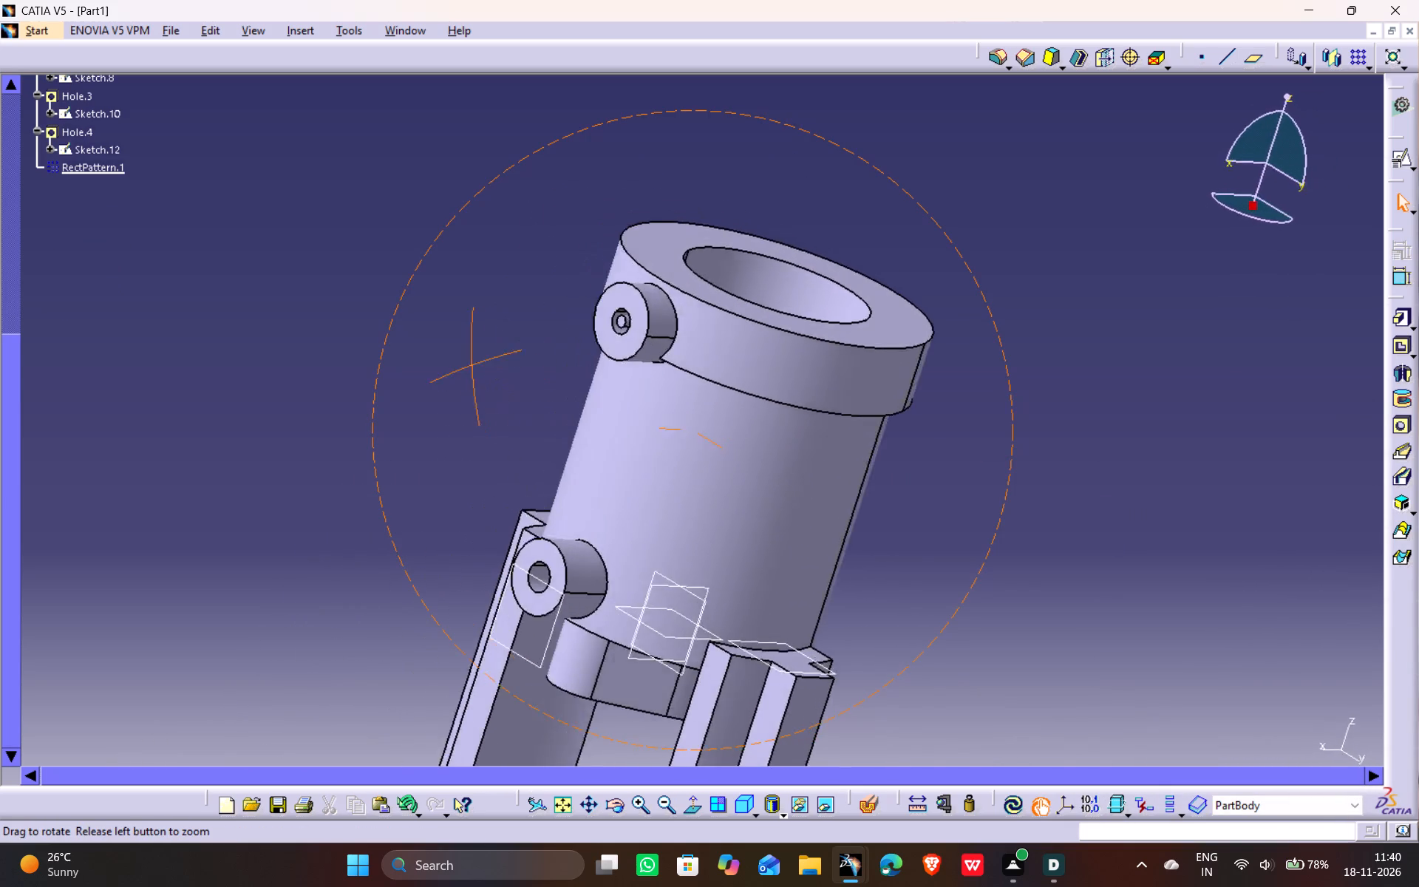
middle_click_drag(470, 364, 503, 457)
left_click_drag(470, 364, 475, 440)
middle_click_drag(502, 455, 475, 440)
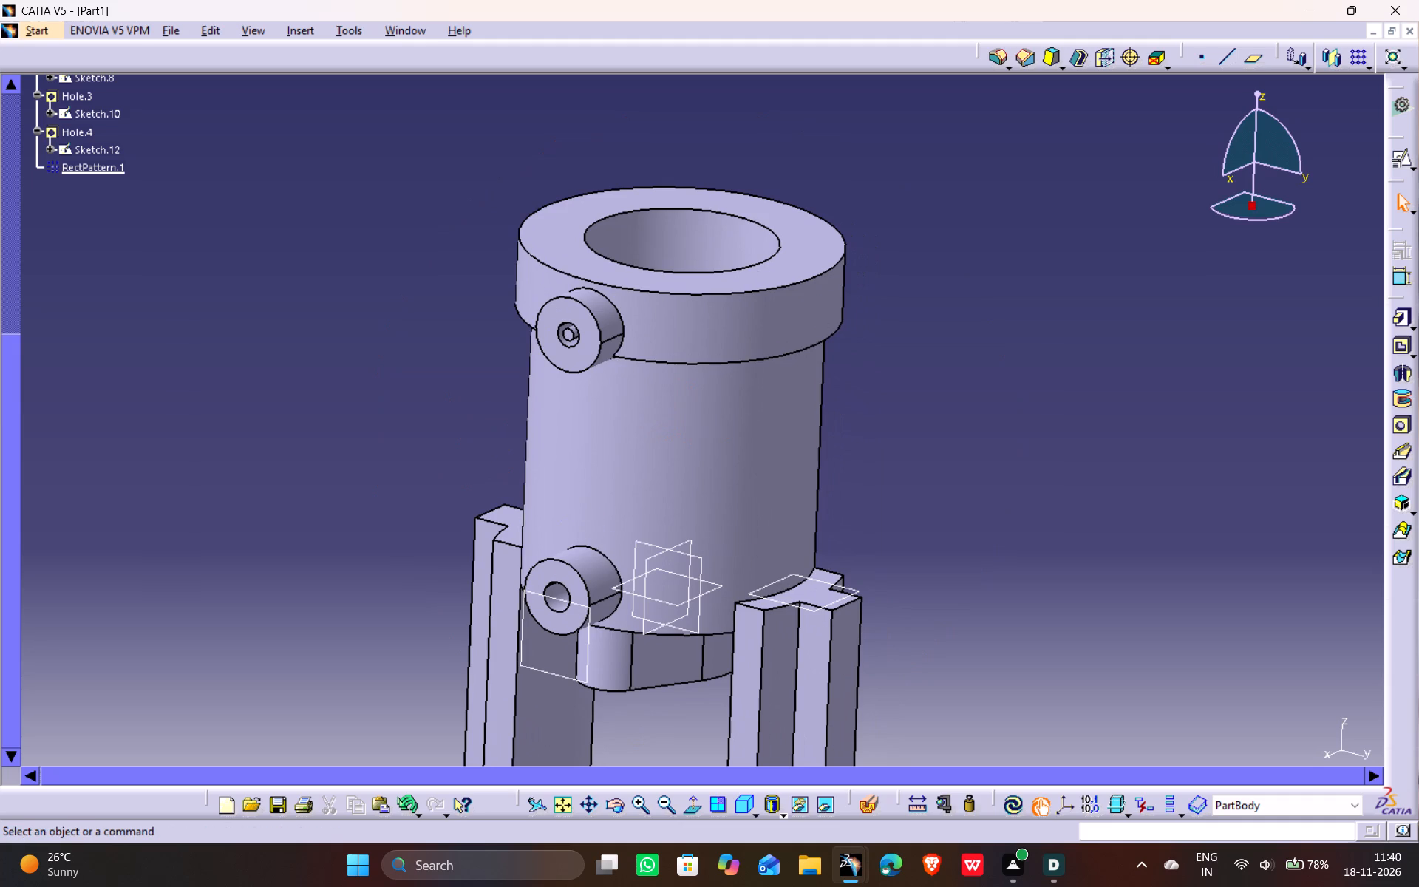
middle_click_drag(891, 502, 859, 489)
scroll(891, 502, "down", 2)
left_click_drag(888, 501, 866, 487)
scroll(859, 489, "down", 1)
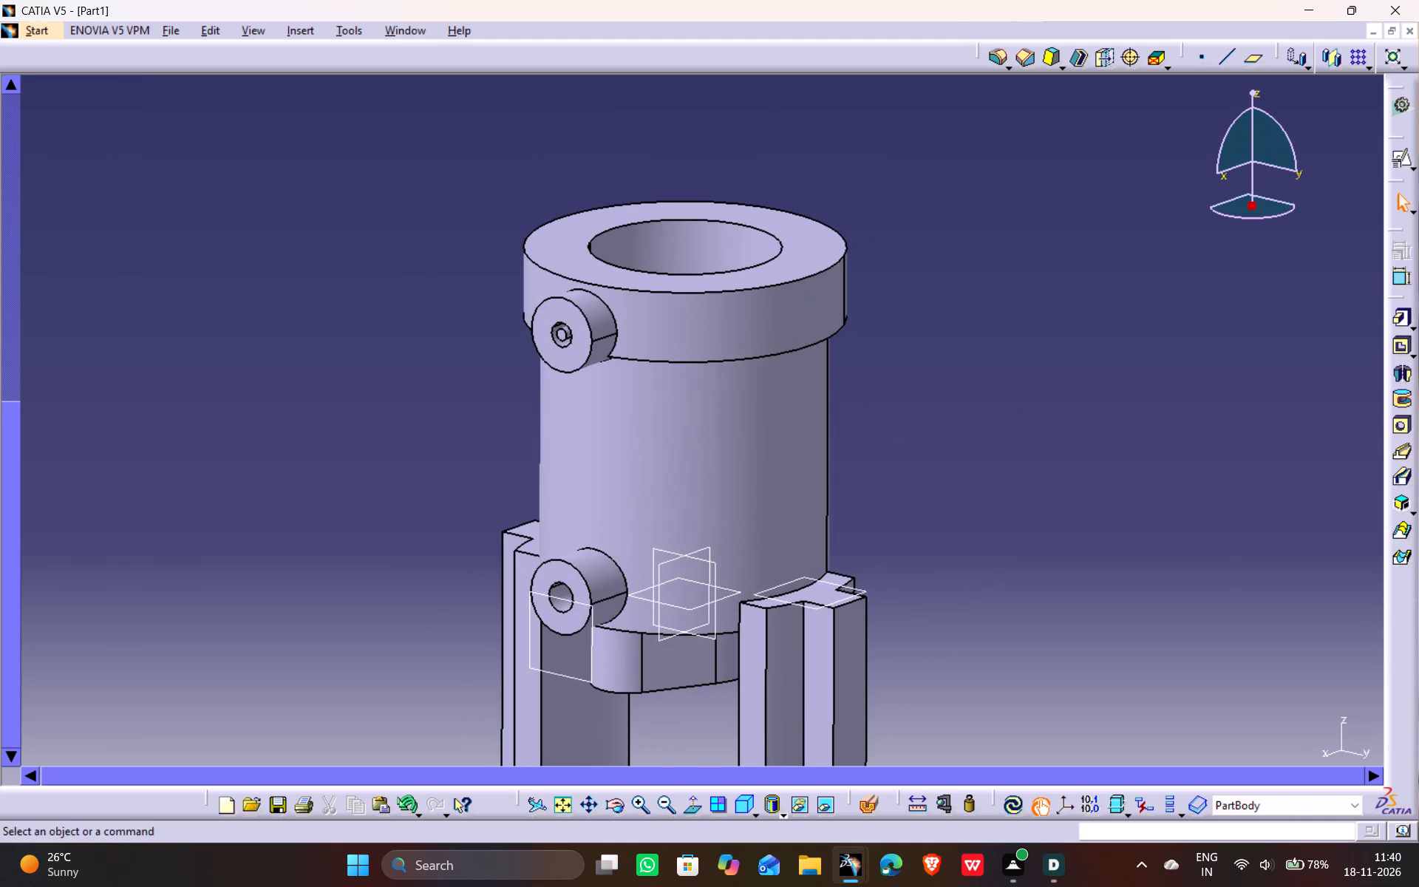
Pattern the lower boss's 12 mm hole along the second direction with 2 instances at 106 mm spacing, referenced to the boss's end face.
scroll(187, 347, "up", 7)
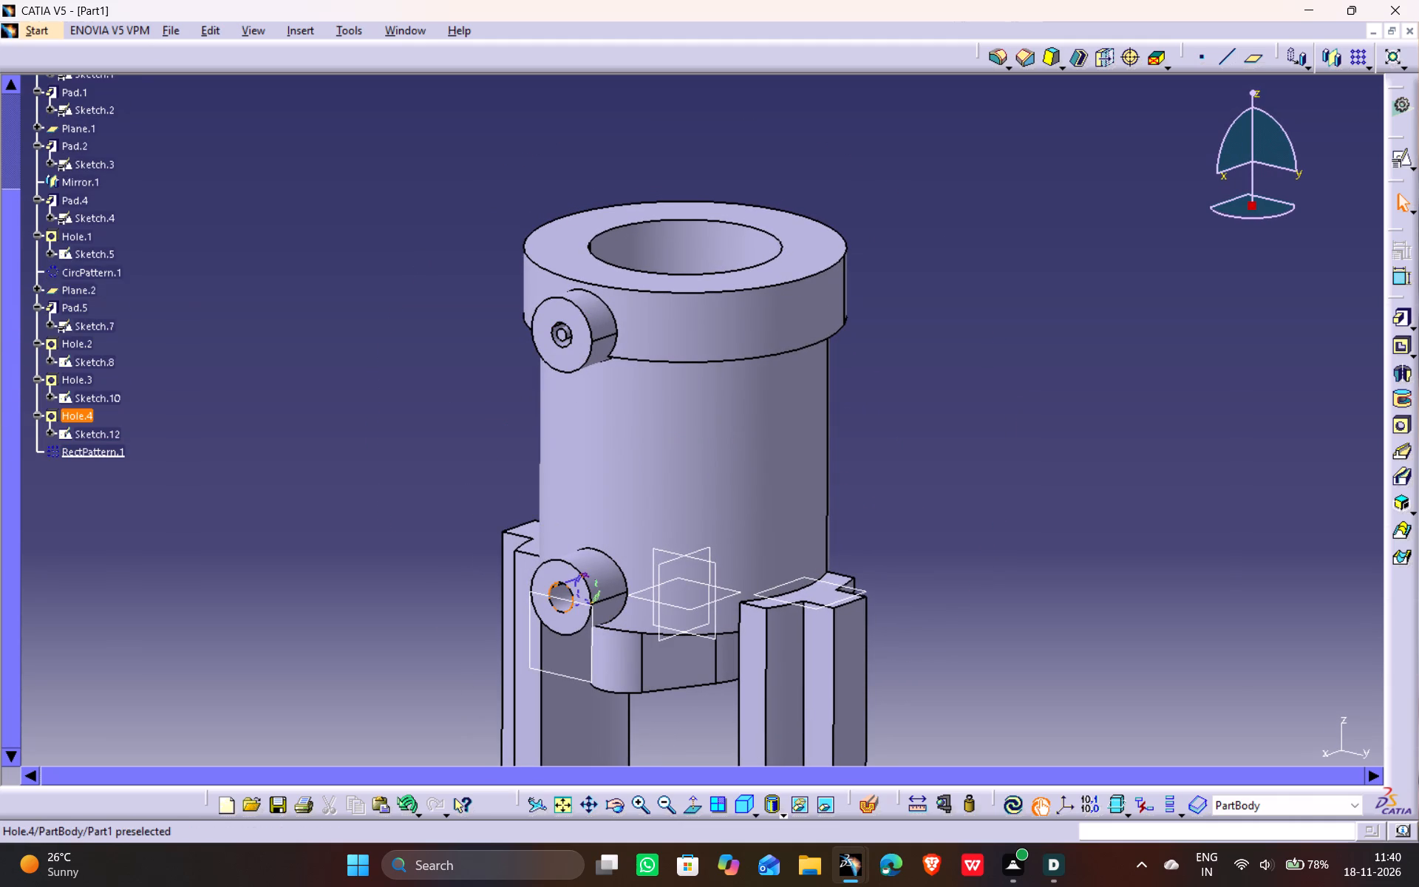
left_click(79, 415)
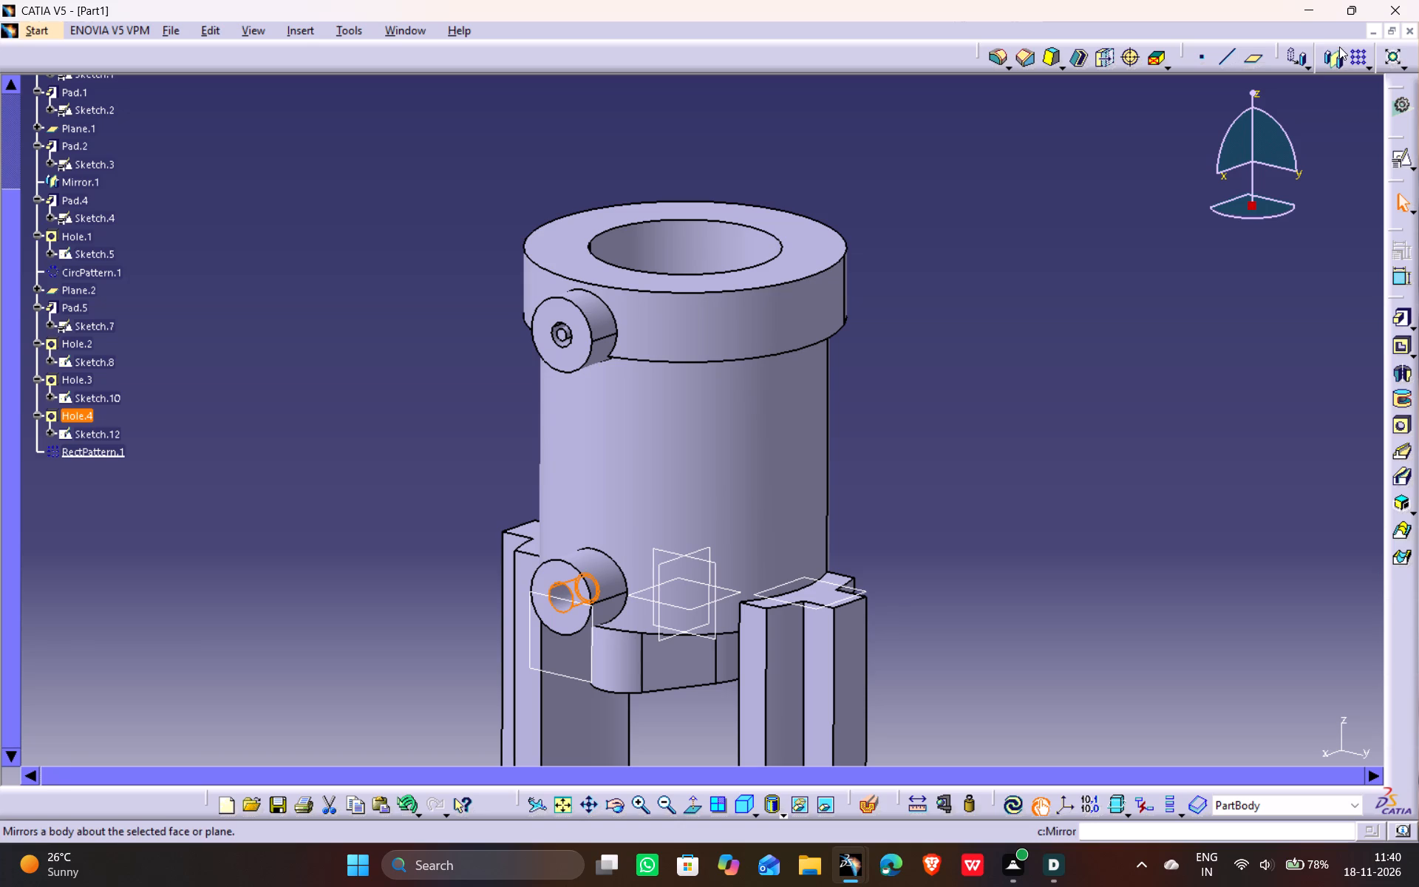
left_click(1359, 58)
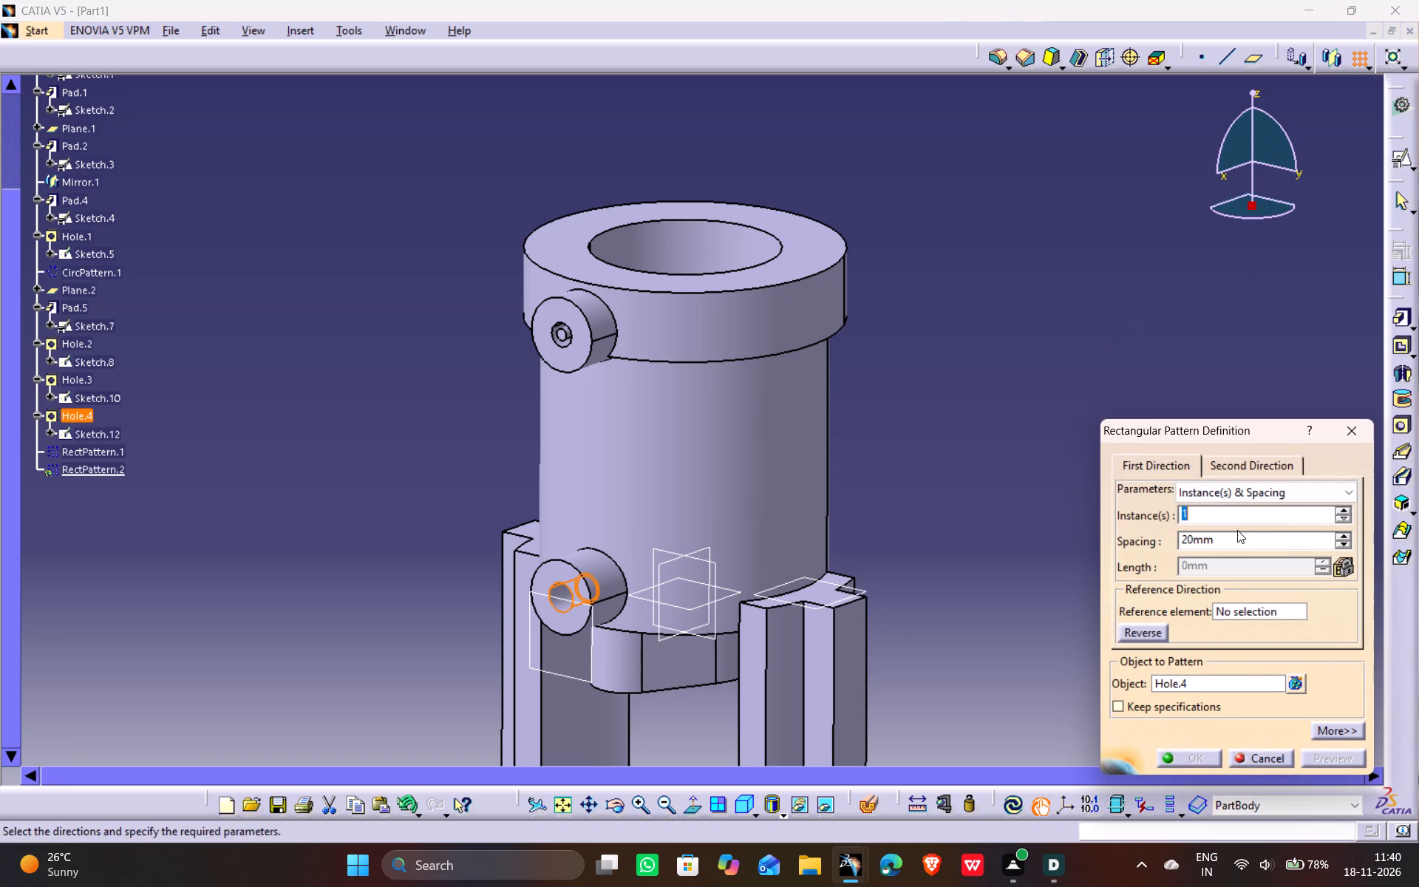
left_click(1227, 460)
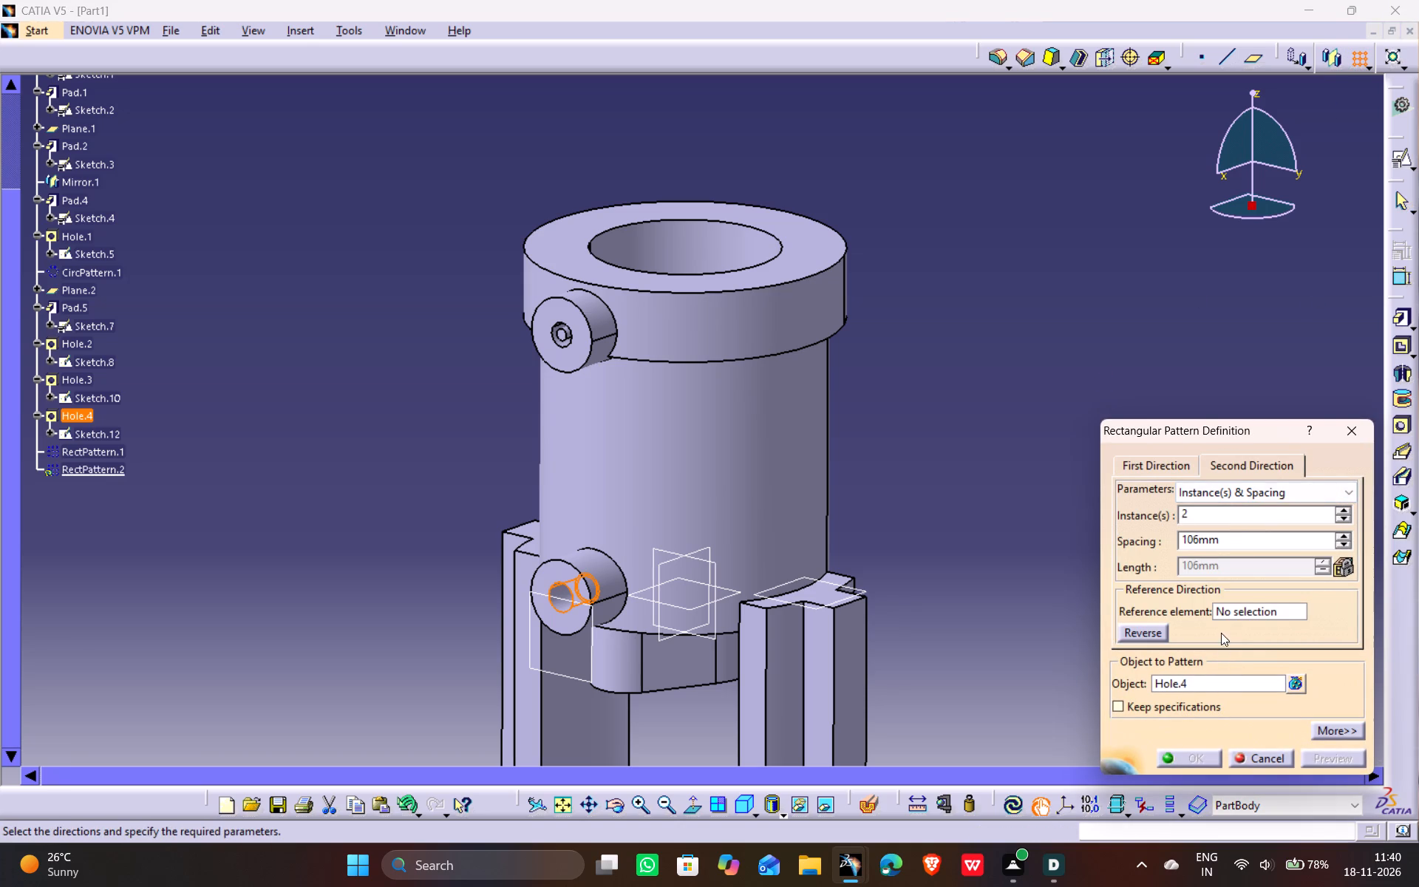
left_click(1246, 605)
left_click(550, 572)
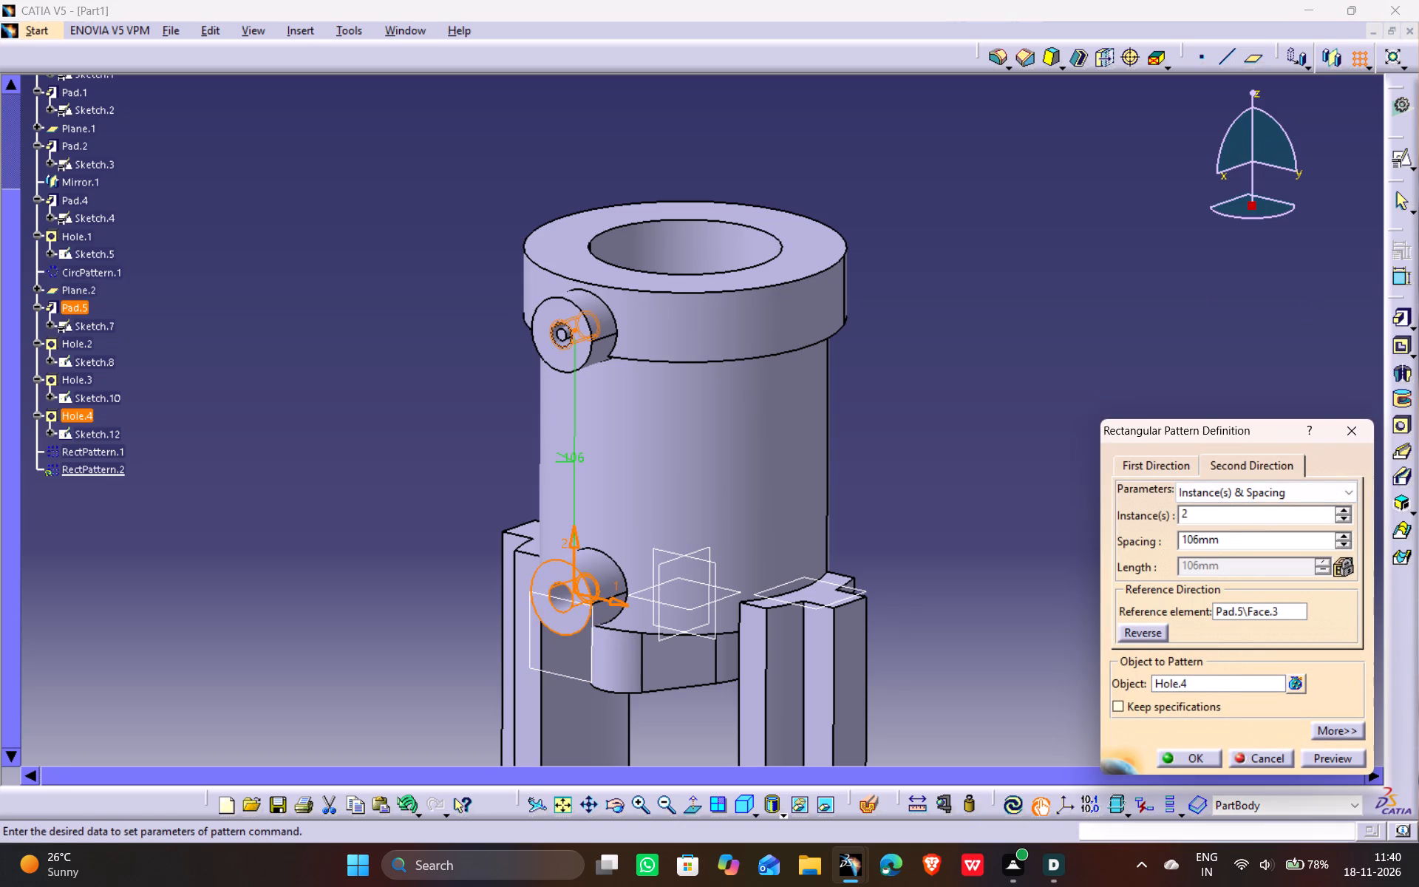
left_click(1338, 752)
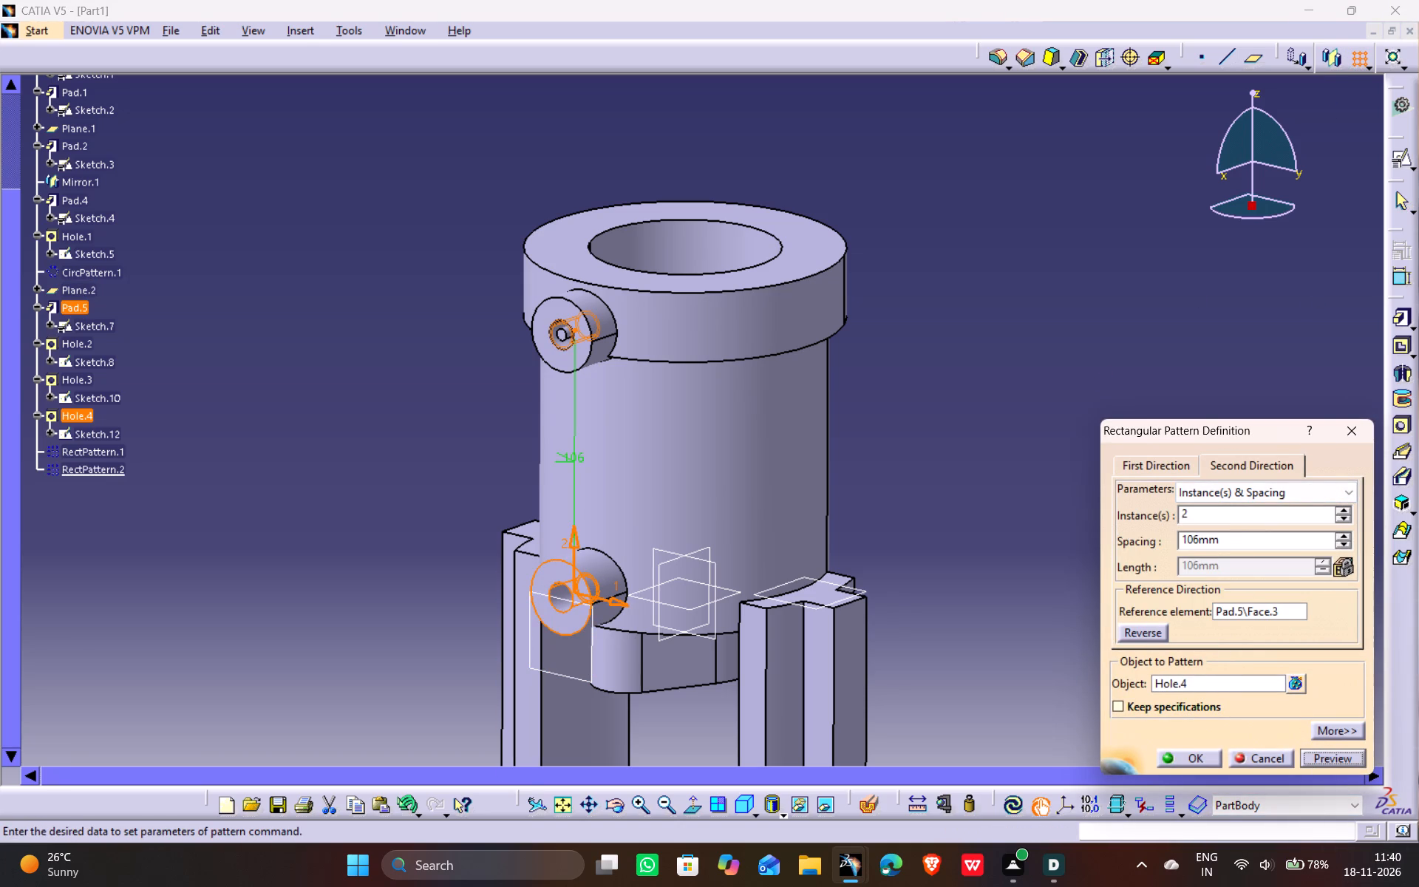
left_click(1199, 758)
left_click(891, 492)
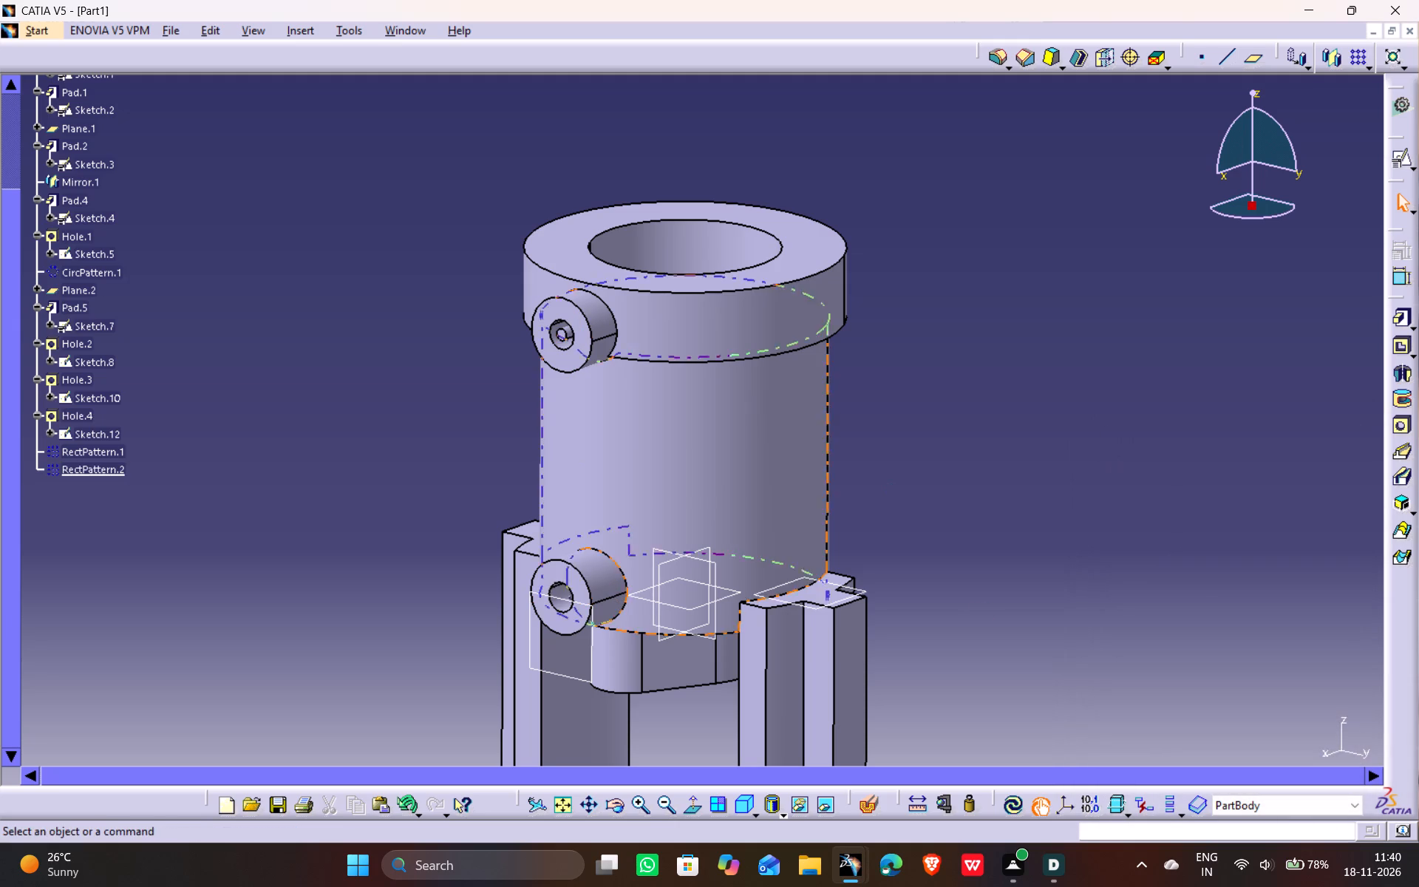
Examine the upper boss's stepped bore up close from several angles.
middle_click_drag(234, 358, 509, 309)
scroll(234, 358, "down", 3)
left_click_drag(239, 366, 510, 308)
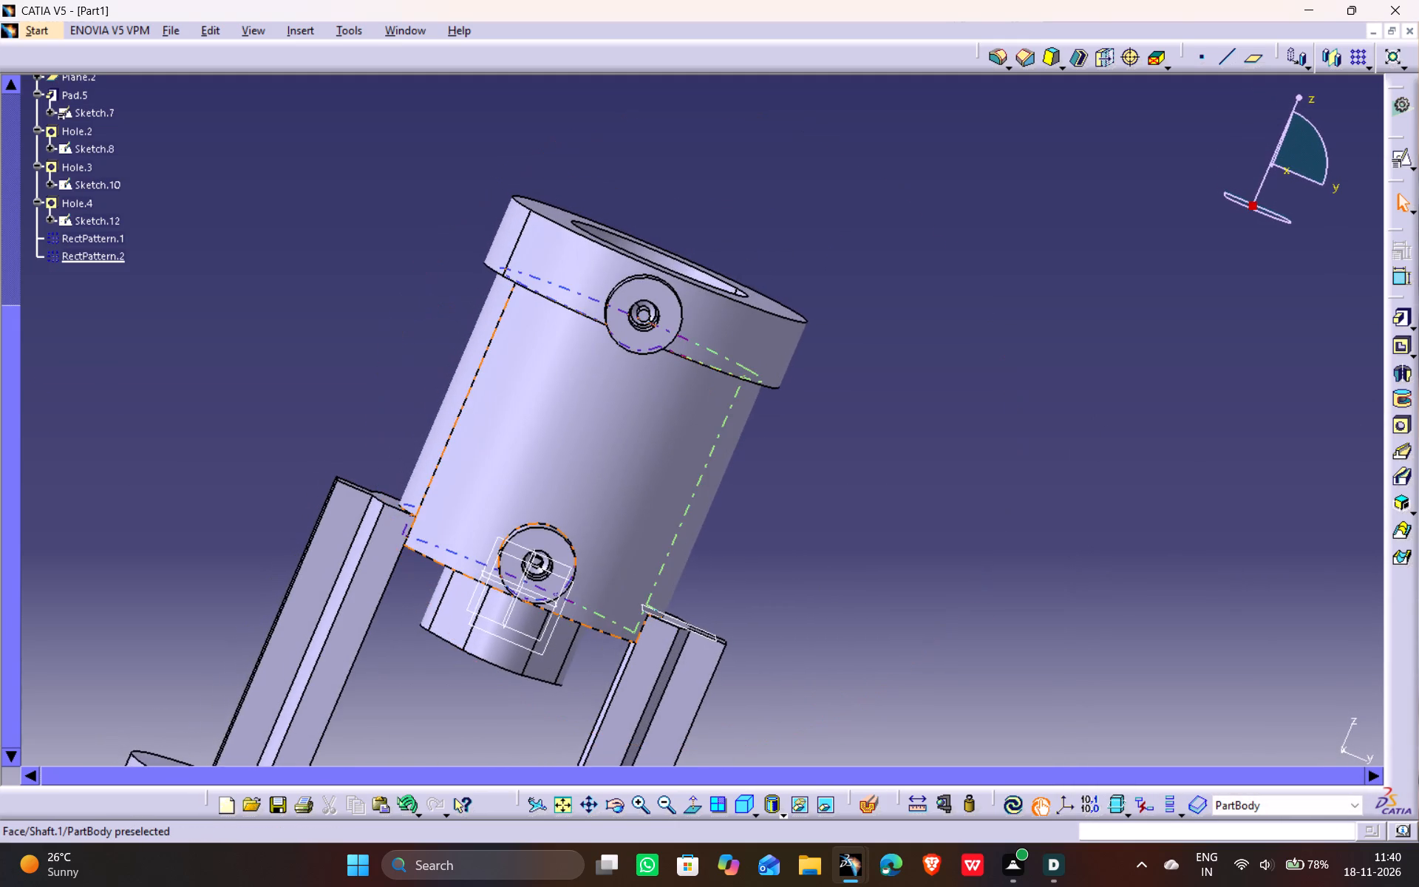
middle_click_drag(685, 581, 686, 469, "ctrl")
middle_click_drag(692, 327, 633, 495)
middle_click_drag(627, 503, 620, 423)
scroll(627, 503, "down", 3)
left_click_drag(627, 501, 620, 423)
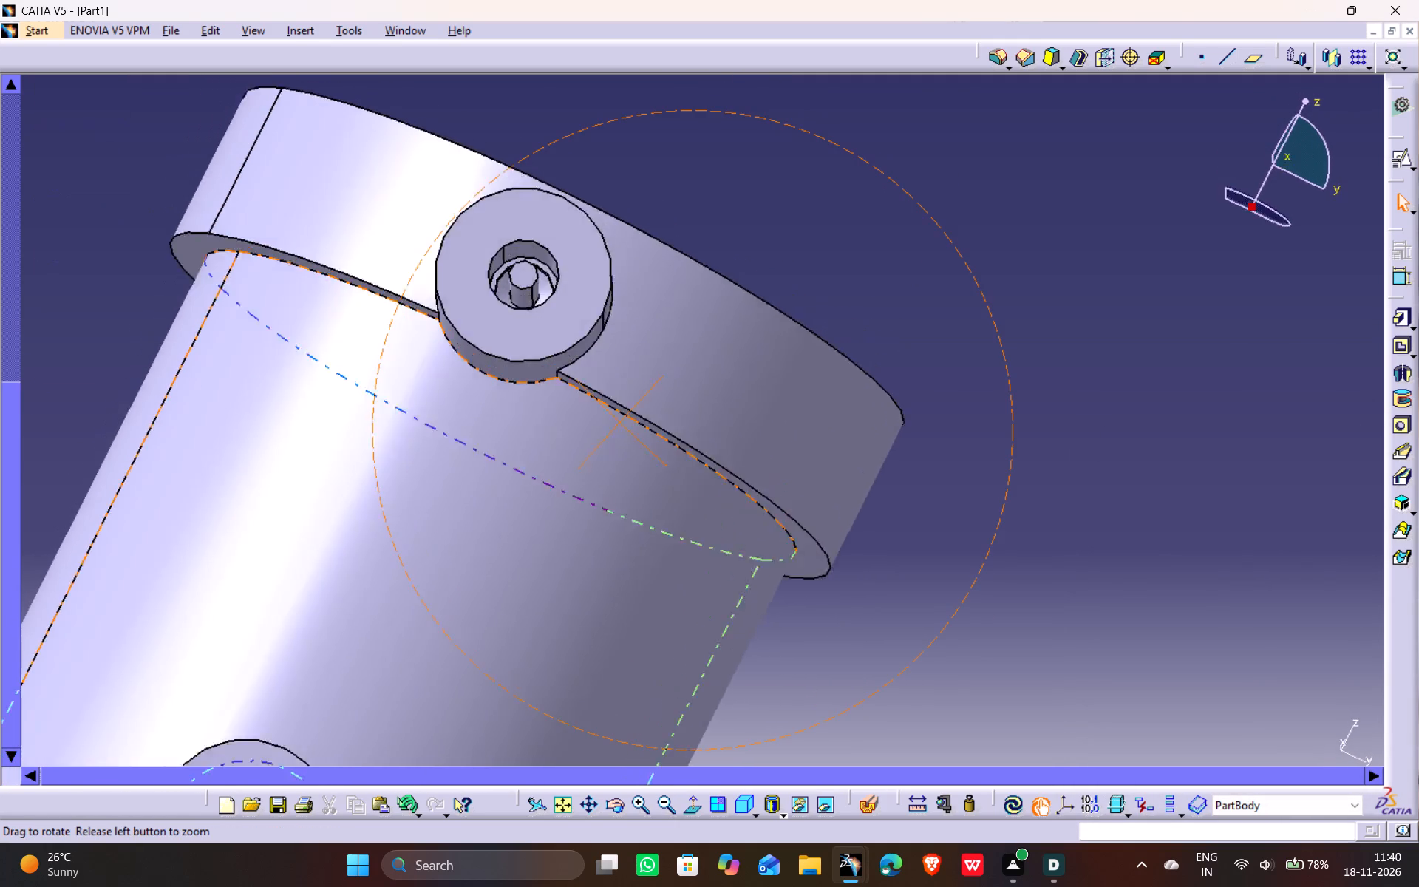
middle_click_drag(620, 423, 545, 548)
left_click_drag(620, 423, 545, 548)
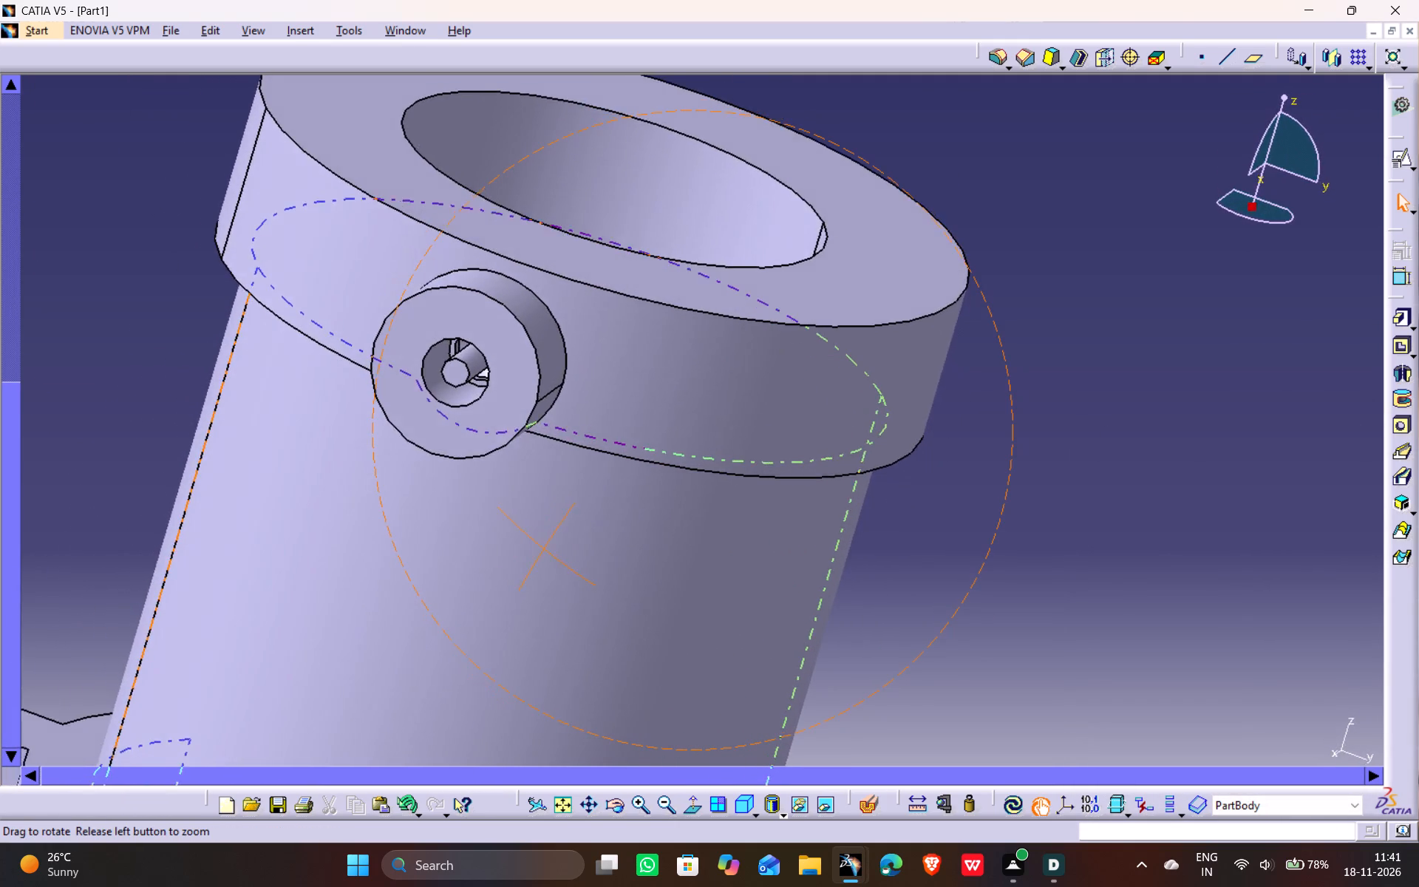
middle_click_drag(545, 548, 499, 474)
left_click_drag(545, 548, 499, 474)
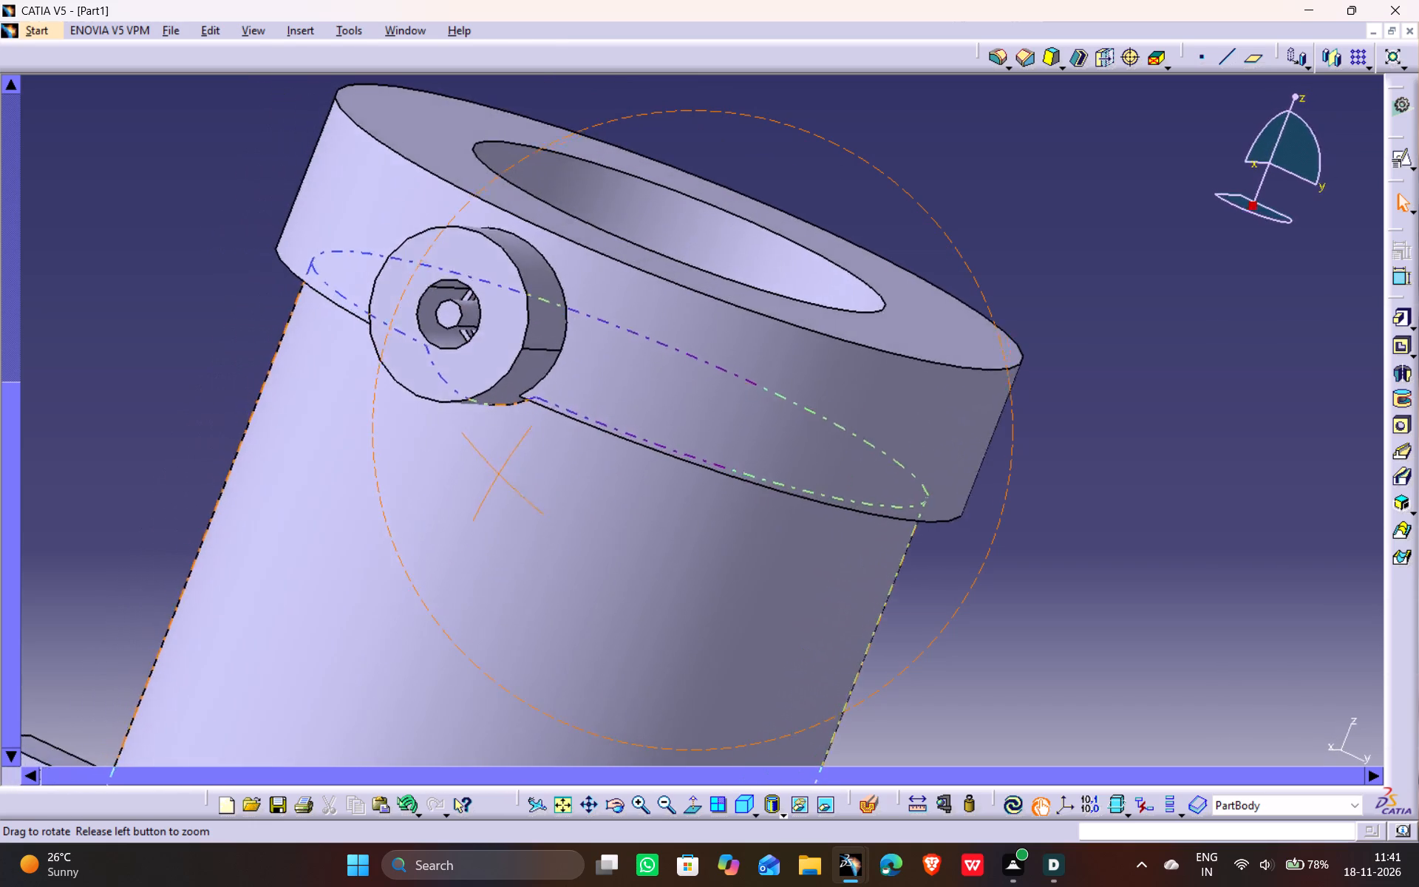
left_click_drag(499, 474, 641, 514)
middle_click_drag(499, 474, 640, 514)
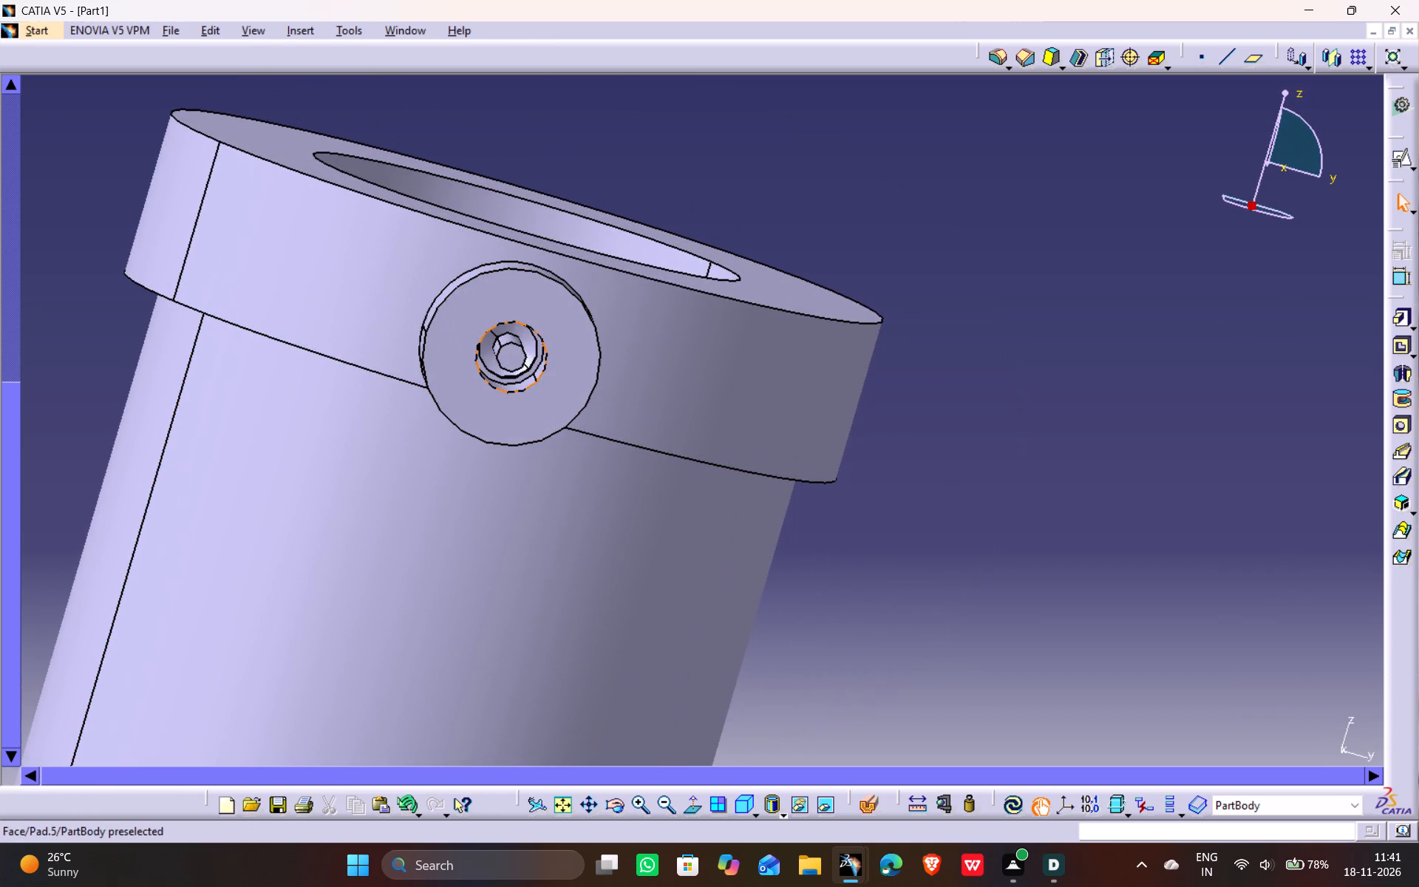
left_click(512, 364)
middle_click_drag(552, 338, 548, 357)
scroll(552, 338, "down", 2)
left_click_drag(551, 339, 548, 357)
left_click(898, 390)
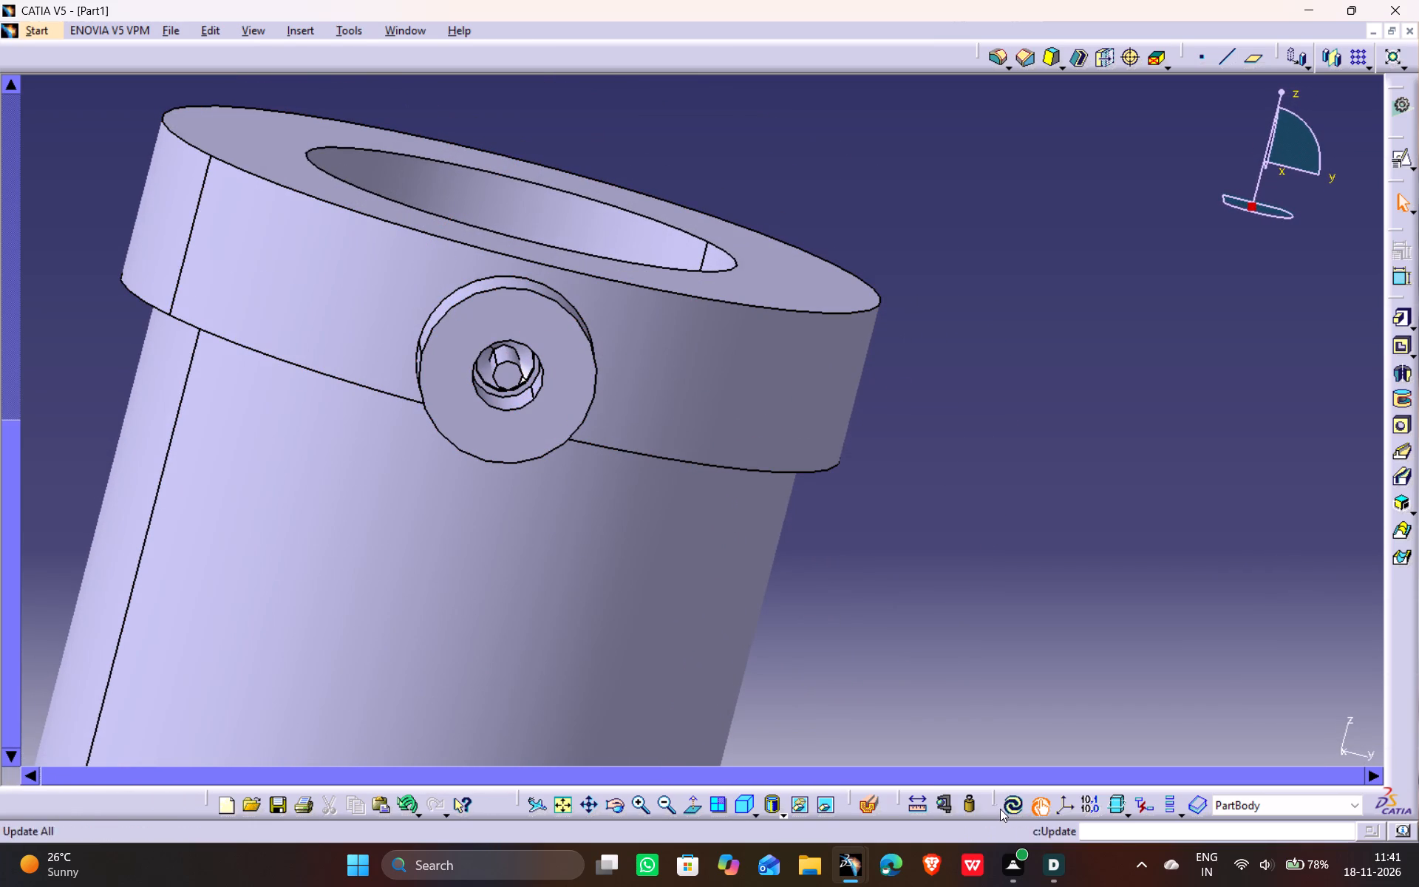
Measure the distance between the innermost flat face and the circular edge inside the upper boss's stepped bore.
left_click(919, 803)
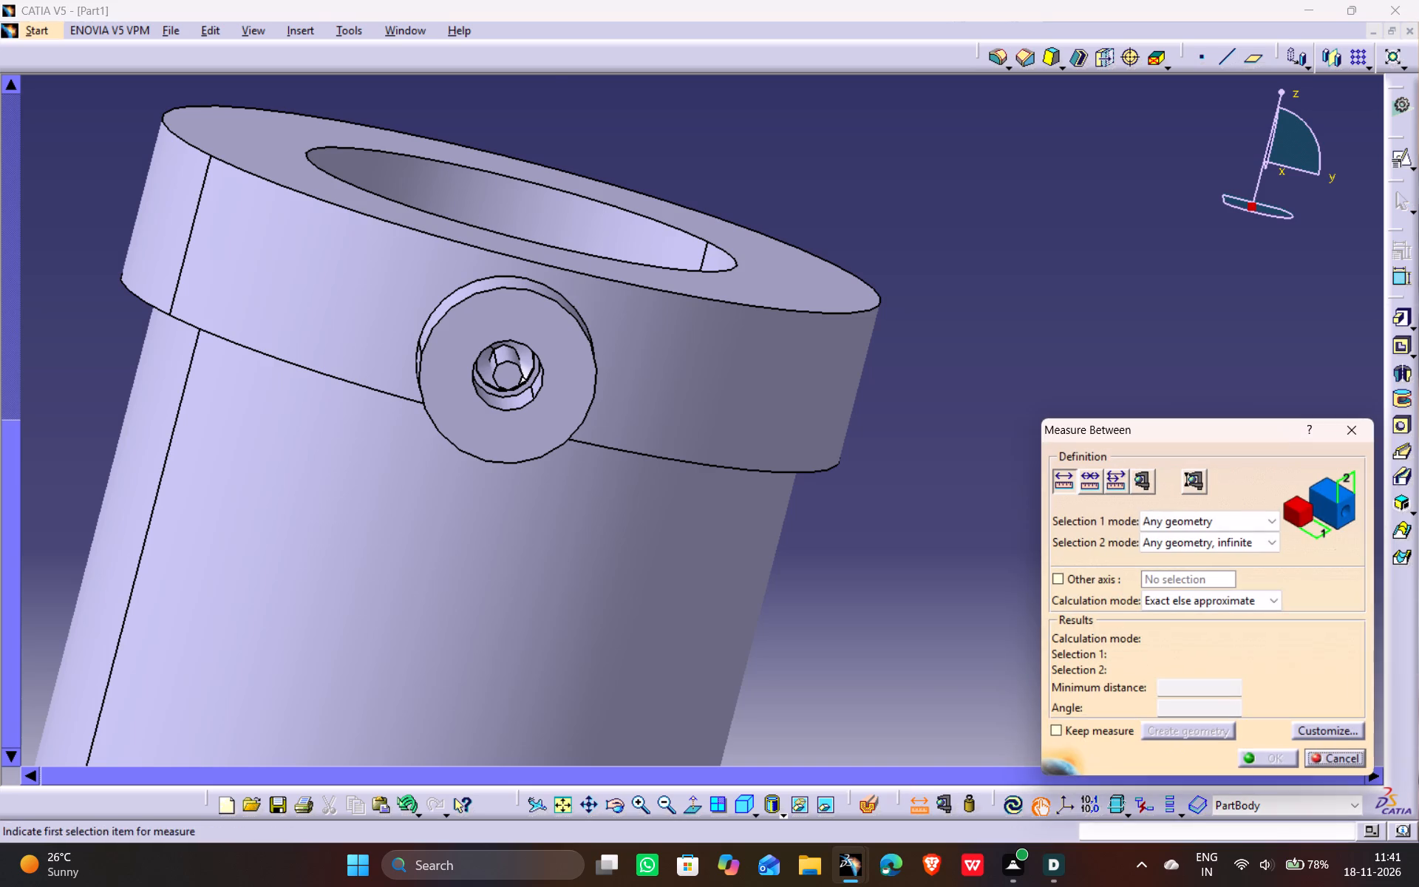
left_click(511, 378)
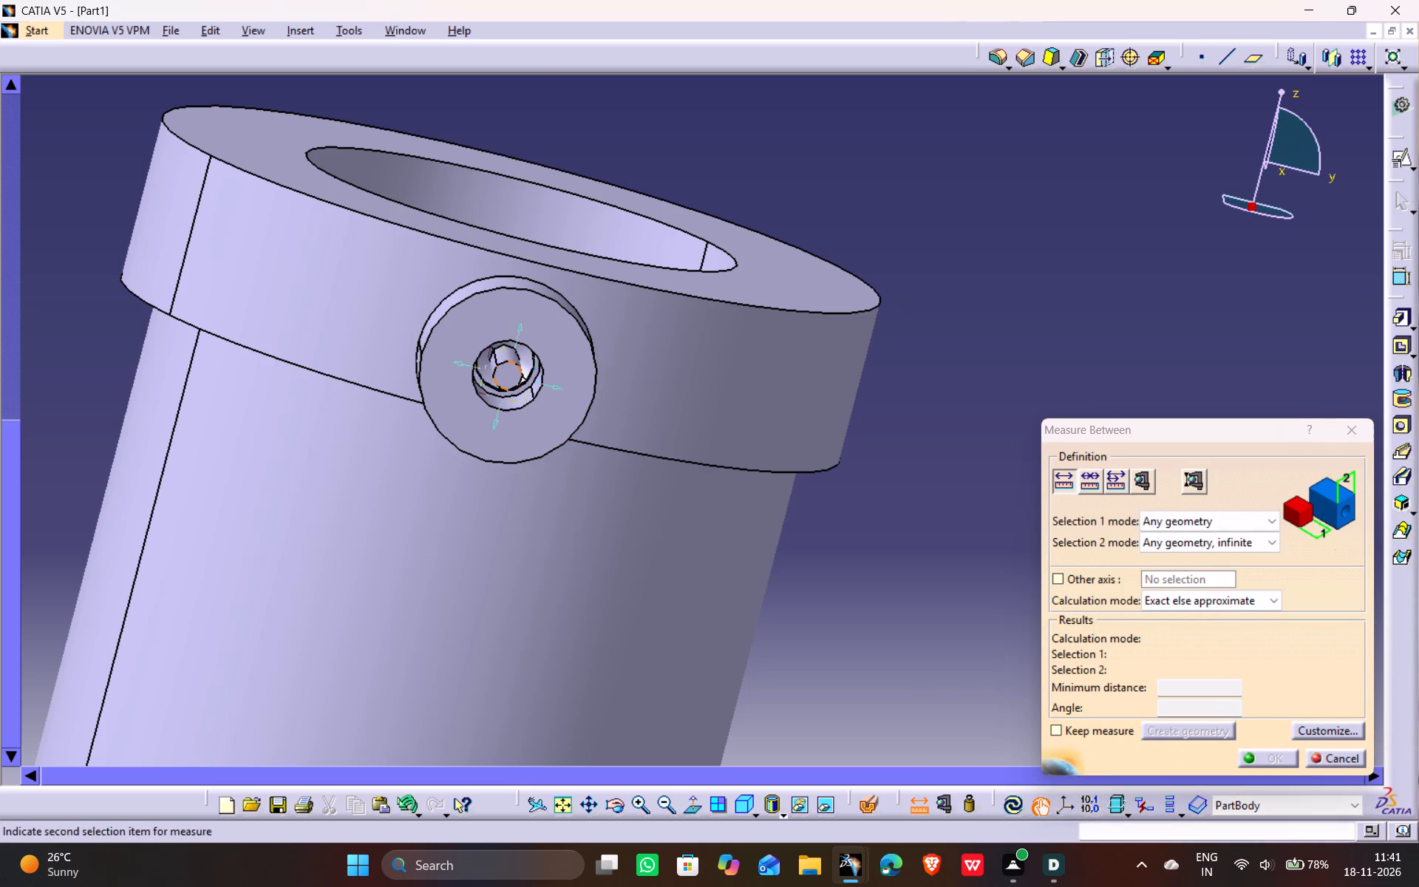
left_click(517, 353)
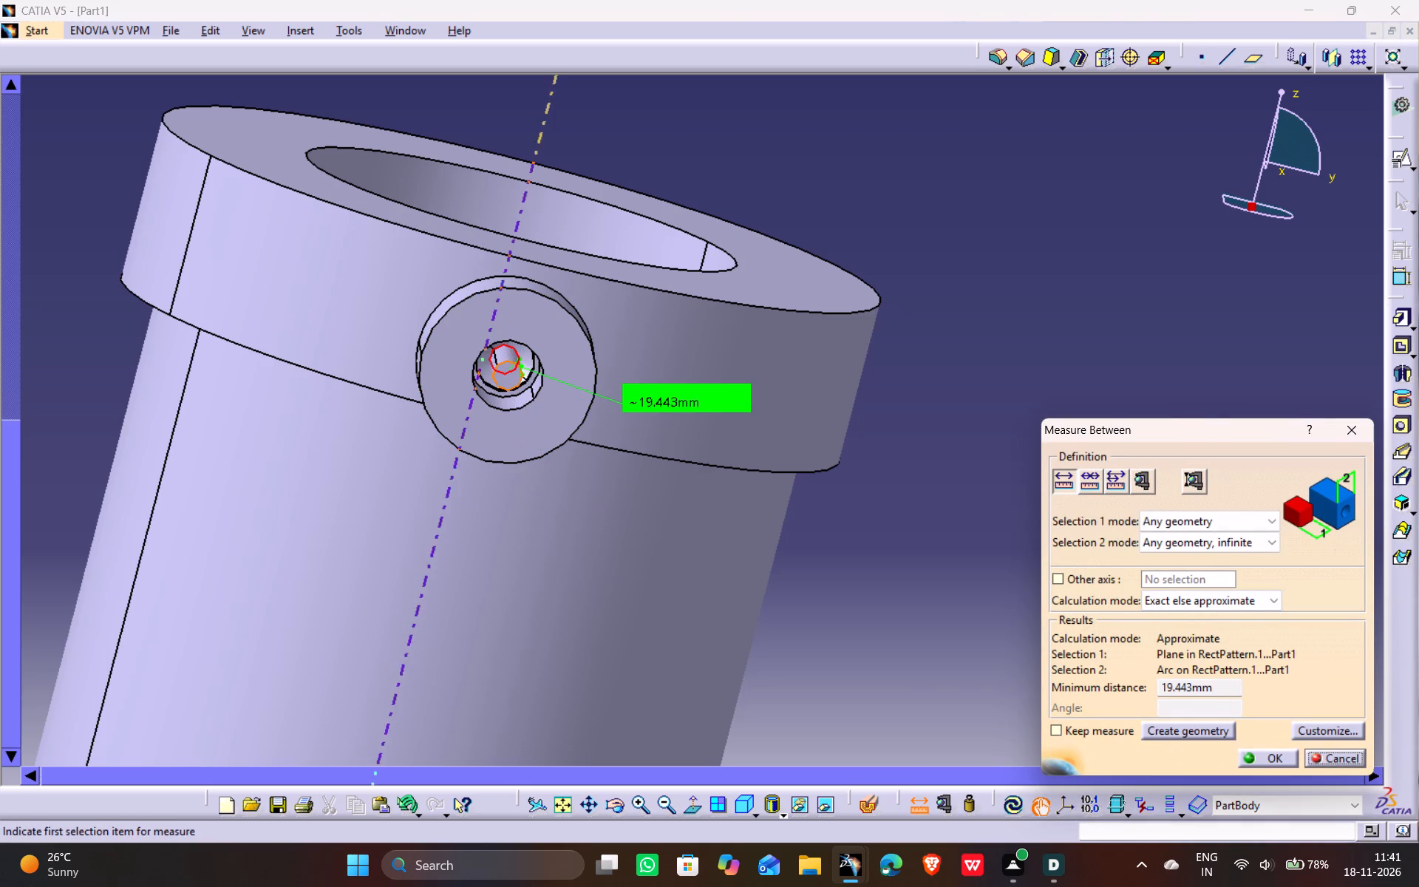
scroll(558, 265, "down", 3)
middle_click_drag(558, 265, 567, 587)
left_click_drag(558, 265, 567, 587)
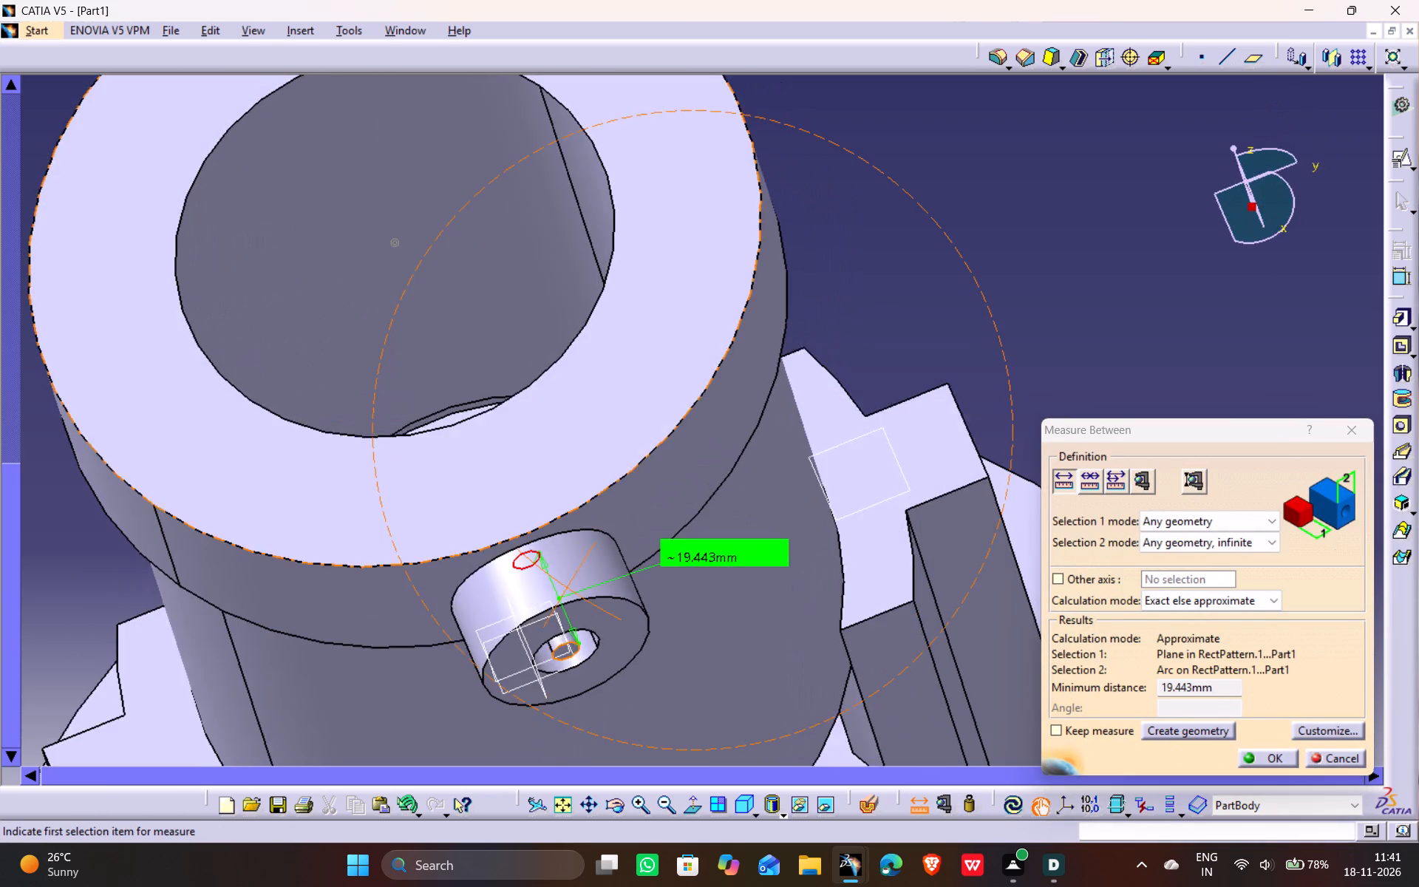
middle_click_drag(567, 587, 519, 239)
left_click_drag(567, 587, 519, 239)
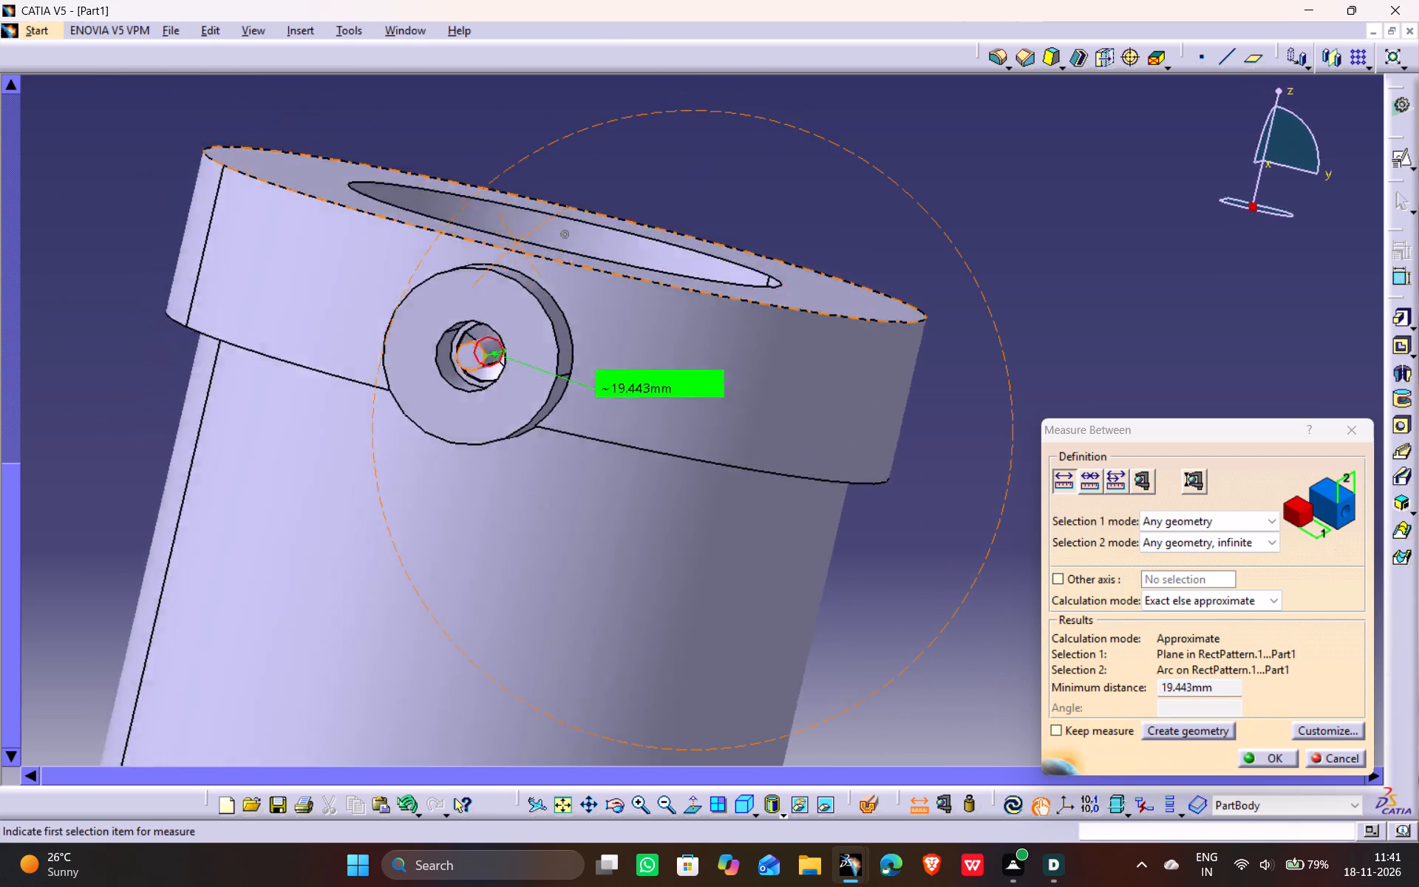
left_click_drag(519, 239, 541, 203)
middle_click_drag(519, 239, 541, 203)
scroll(542, 203, "down", 1)
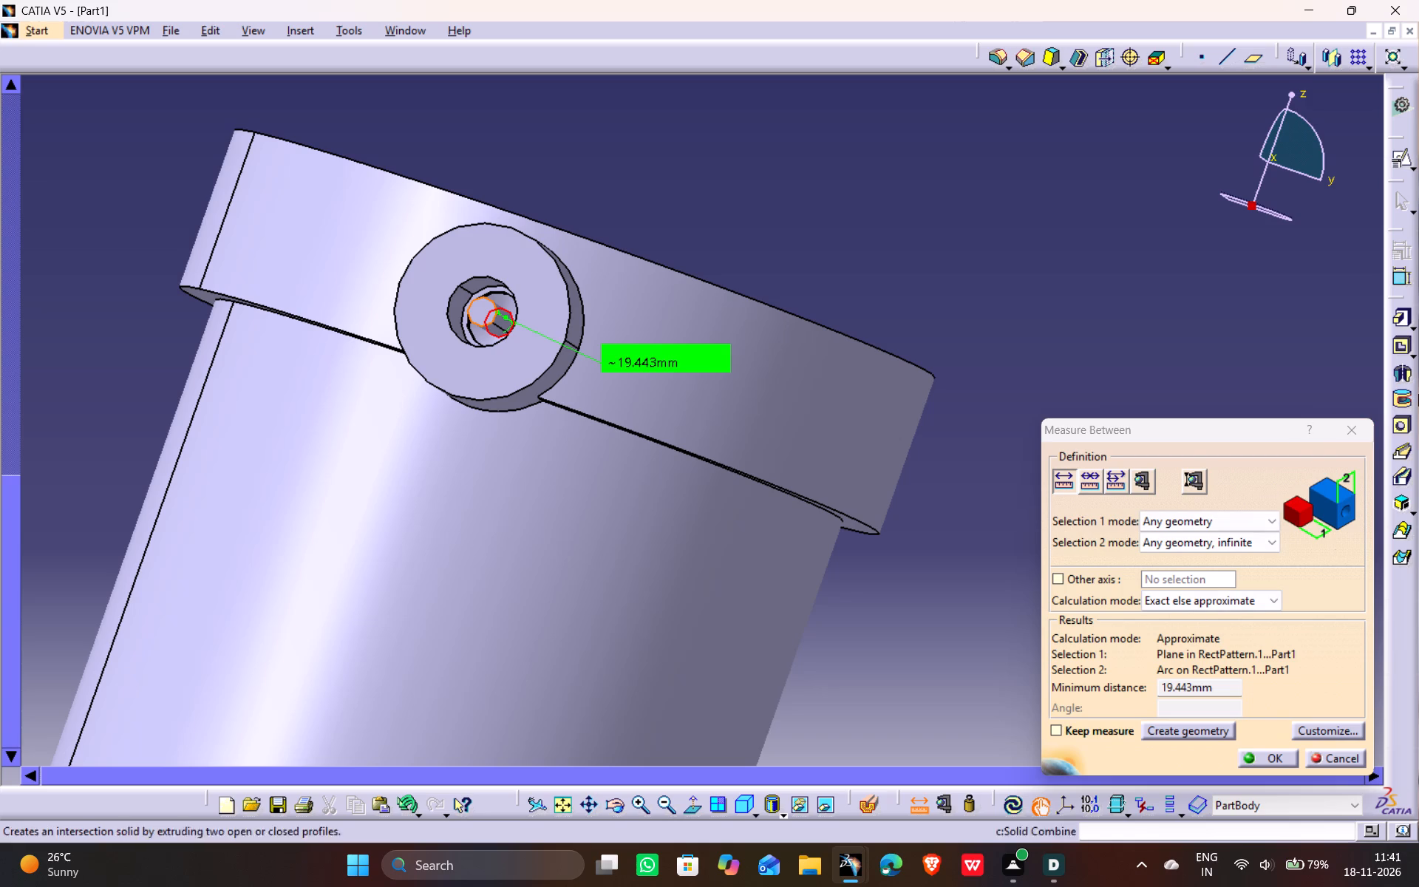
left_click(1347, 429)
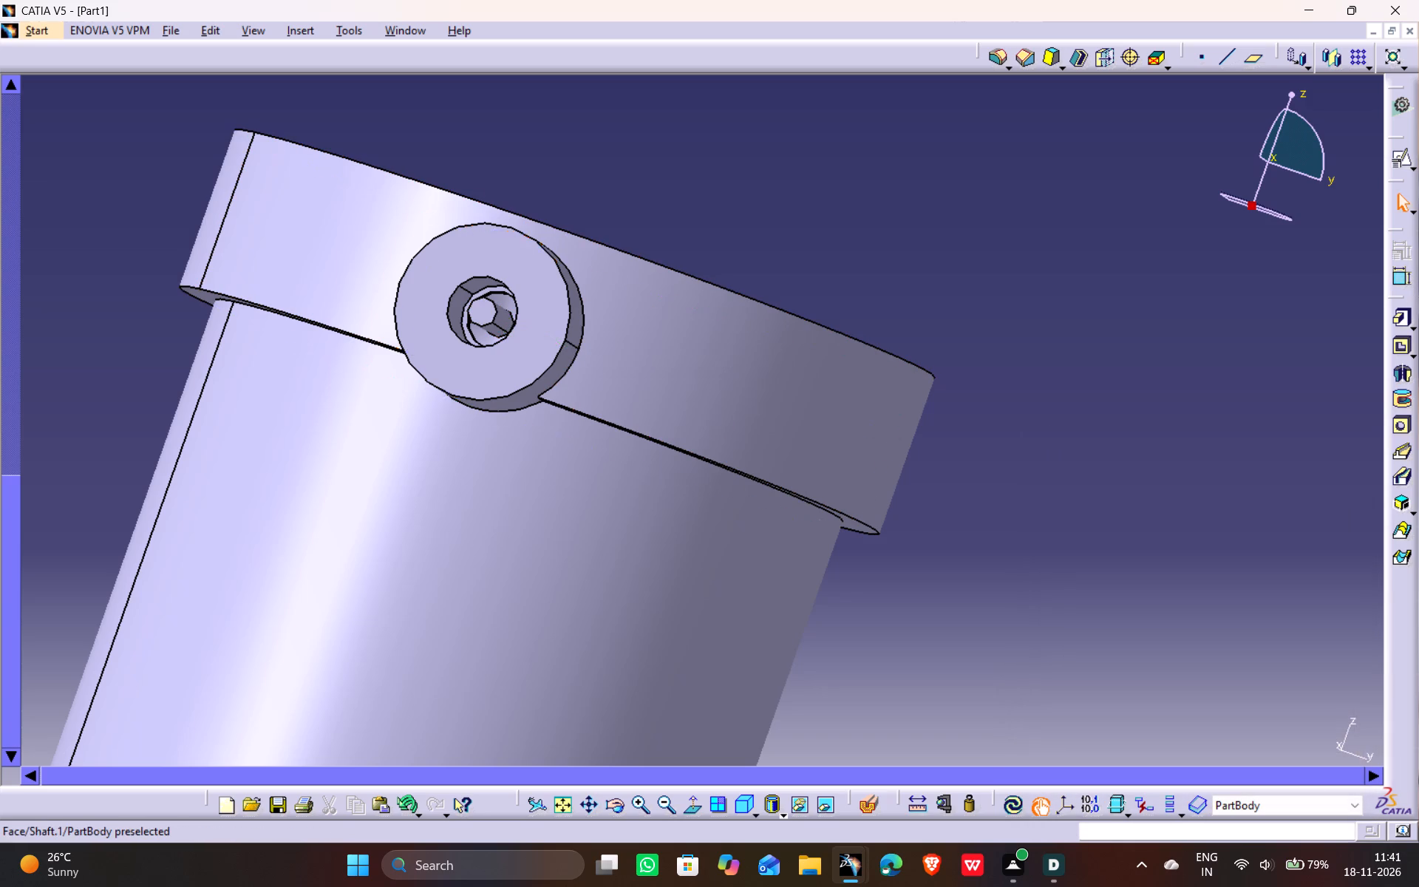
Measure the distance between the side edge and the circular end edge of the smallest bore in the upper boss.
left_click(920, 806)
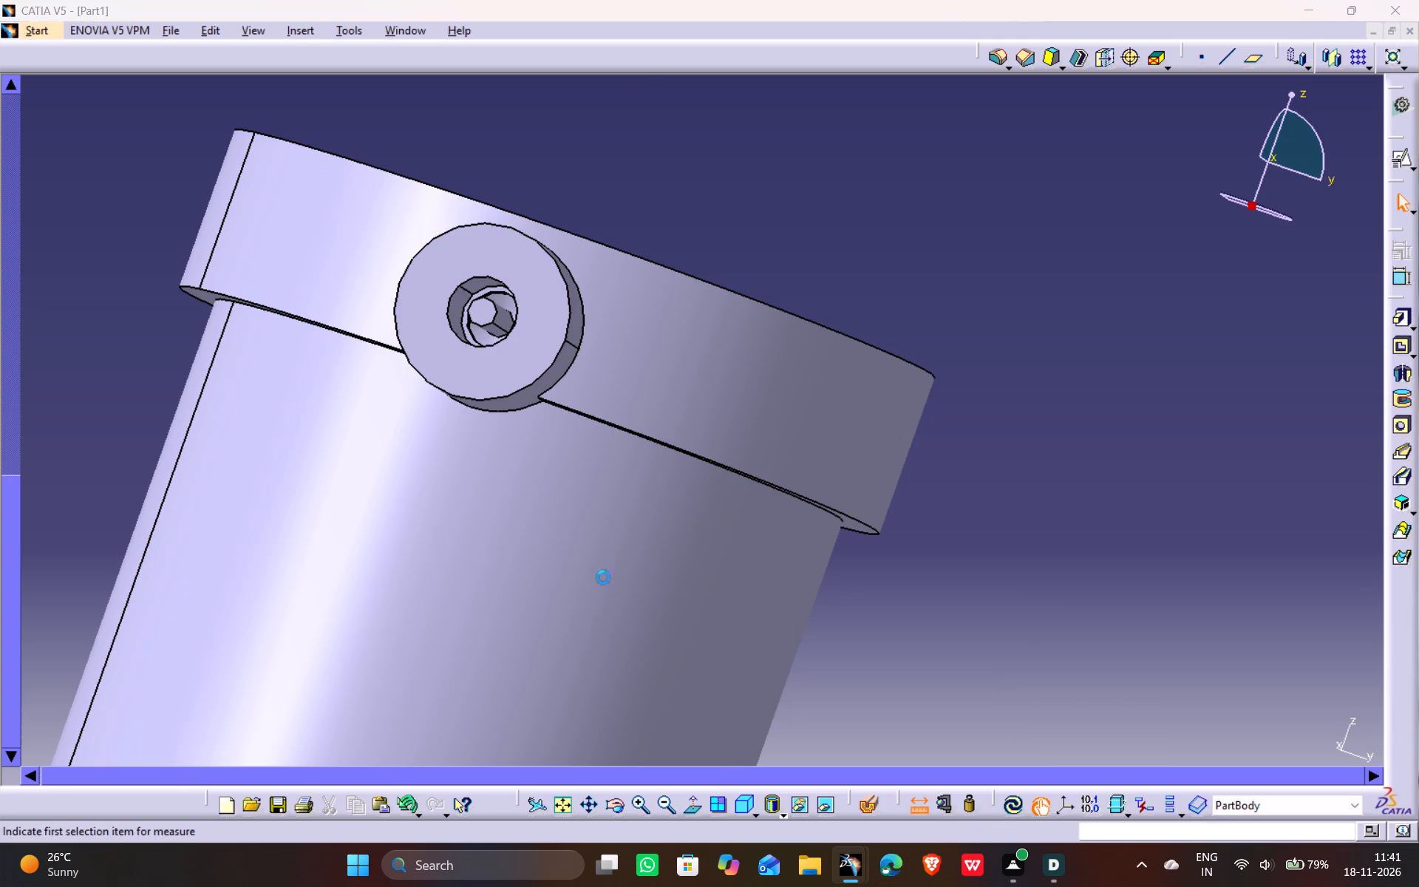
left_click(501, 319)
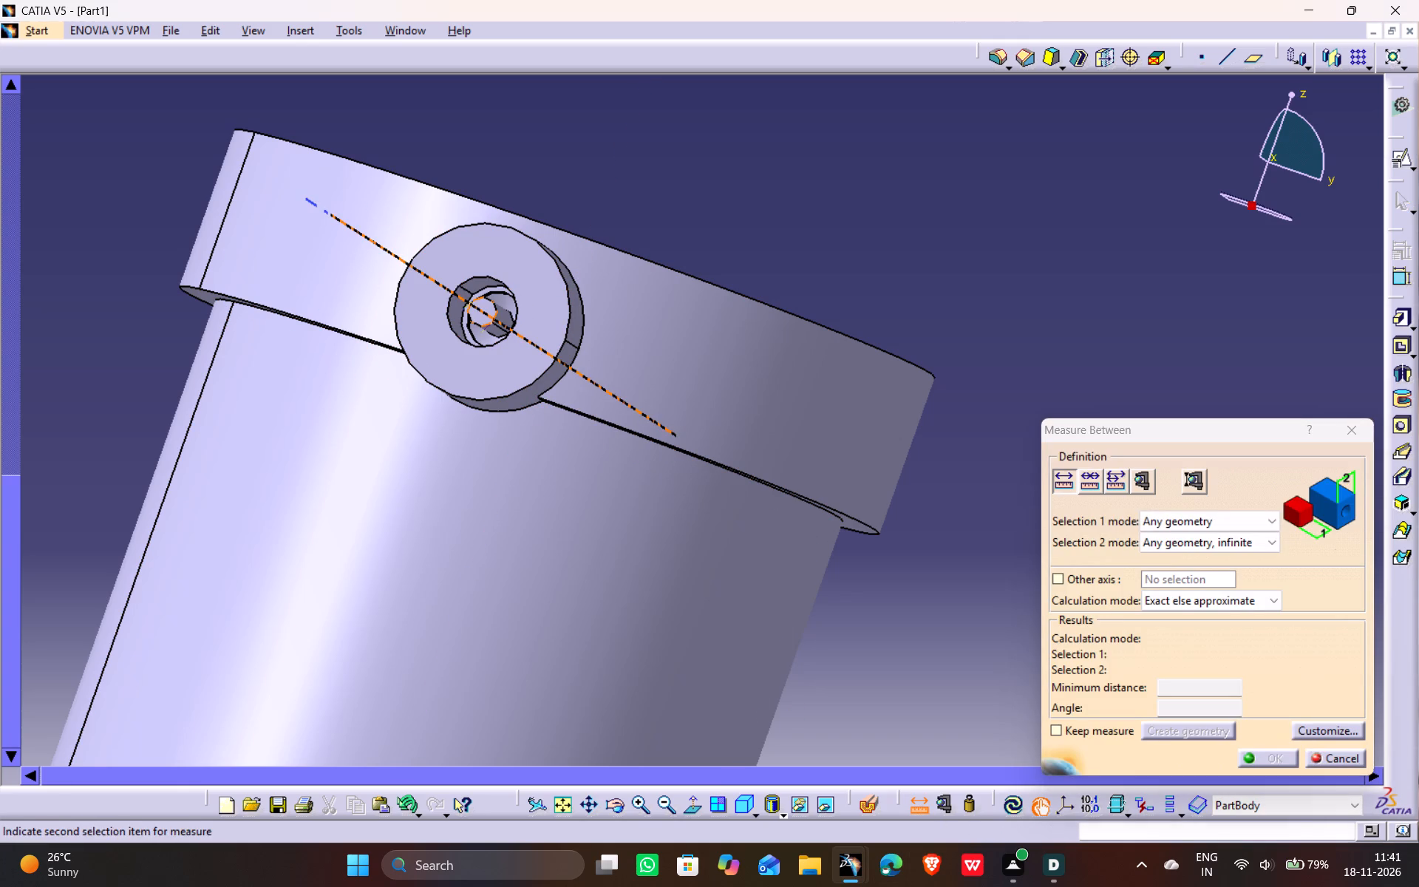
left_click(496, 309)
left_click(1350, 420)
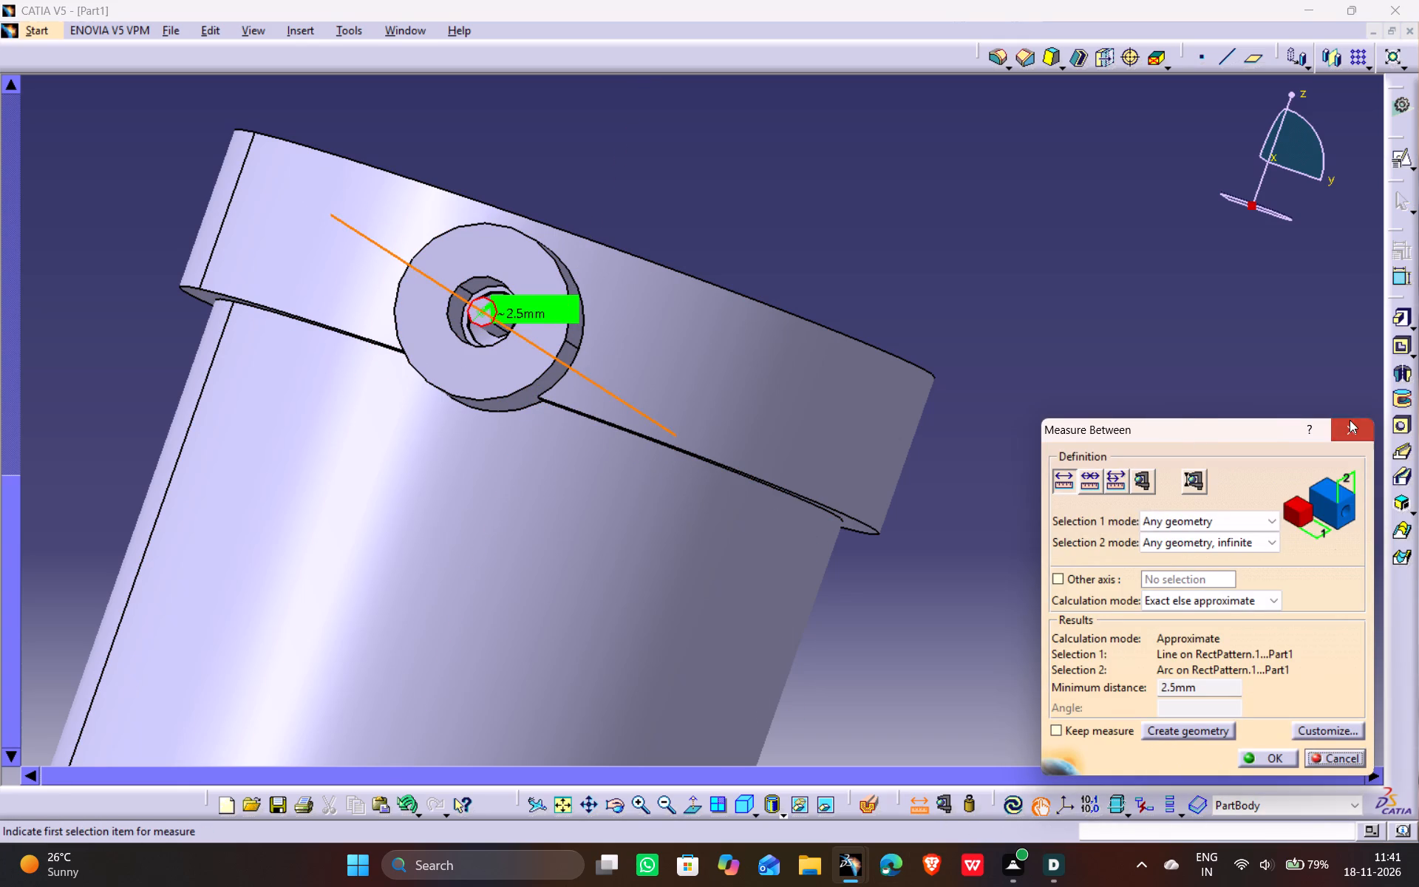
Create a 5 mm diameter, 19.443 mm deep blind hole with a flat bottom on the innermost face of the upper boss's bore, checking its preview.
left_click(1024, 335)
left_click(485, 314)
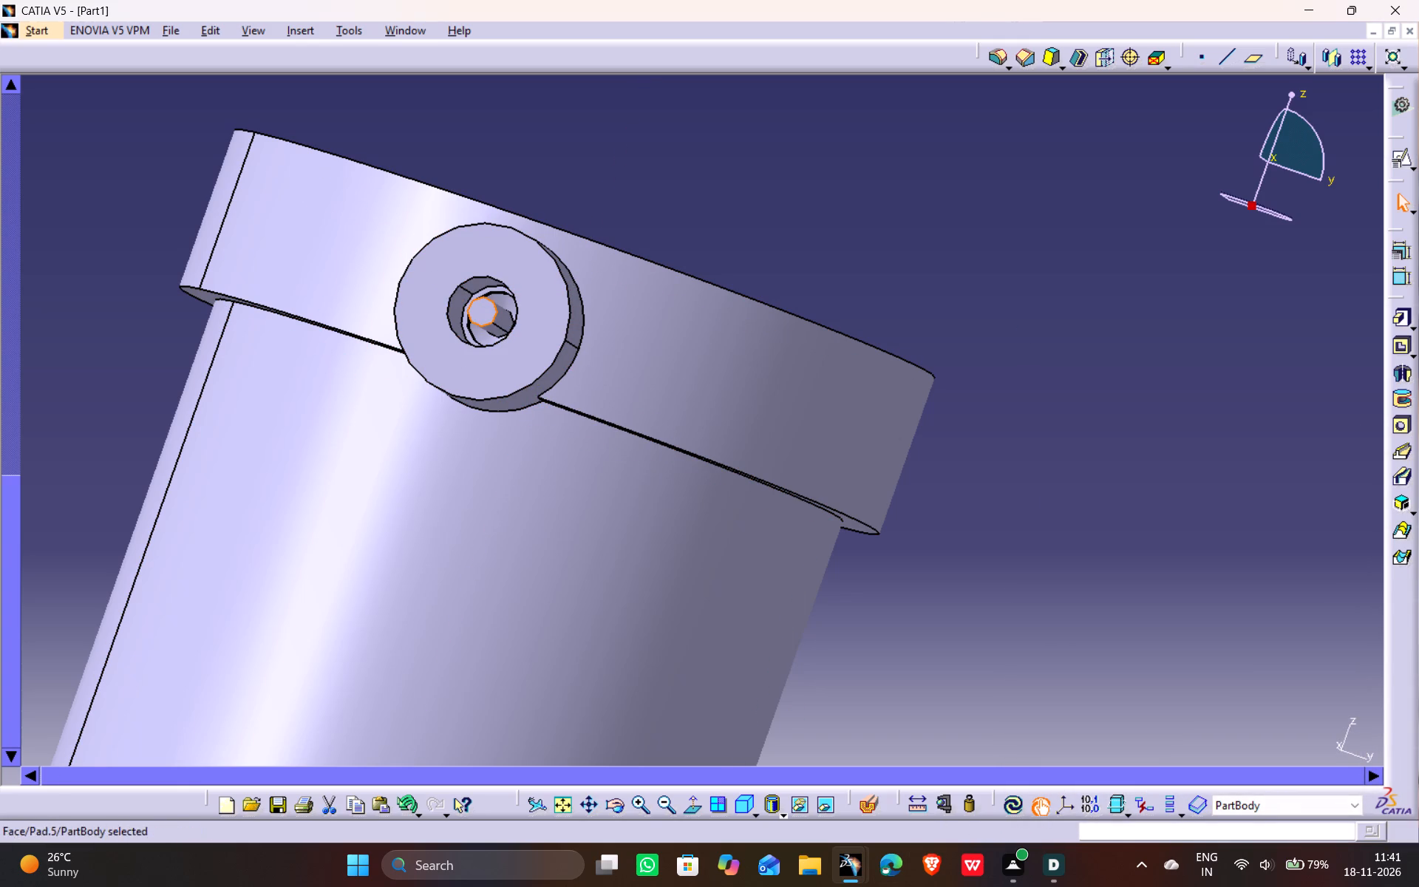
left_click(1395, 426)
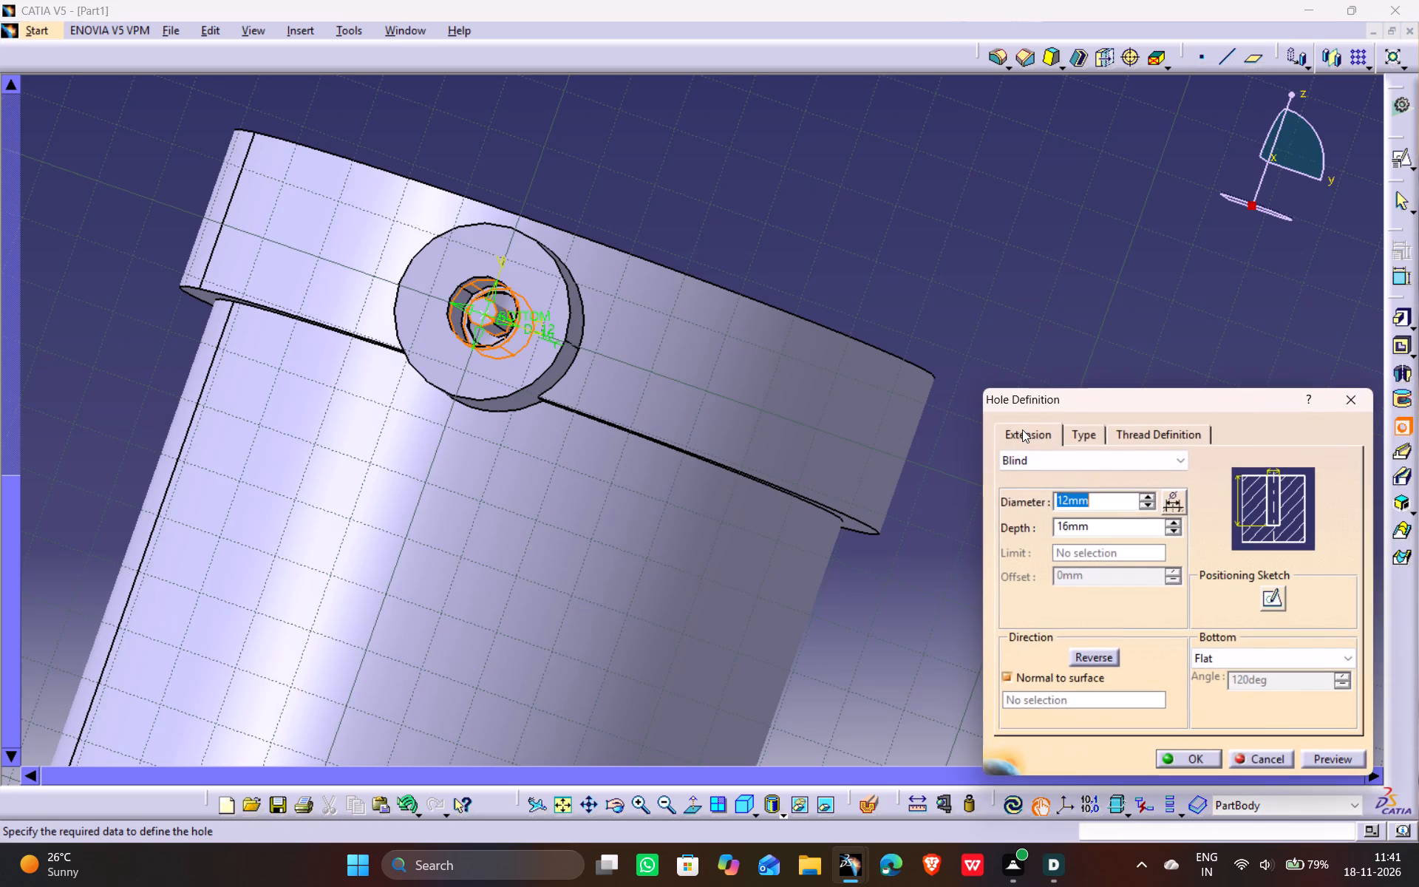
key("5")
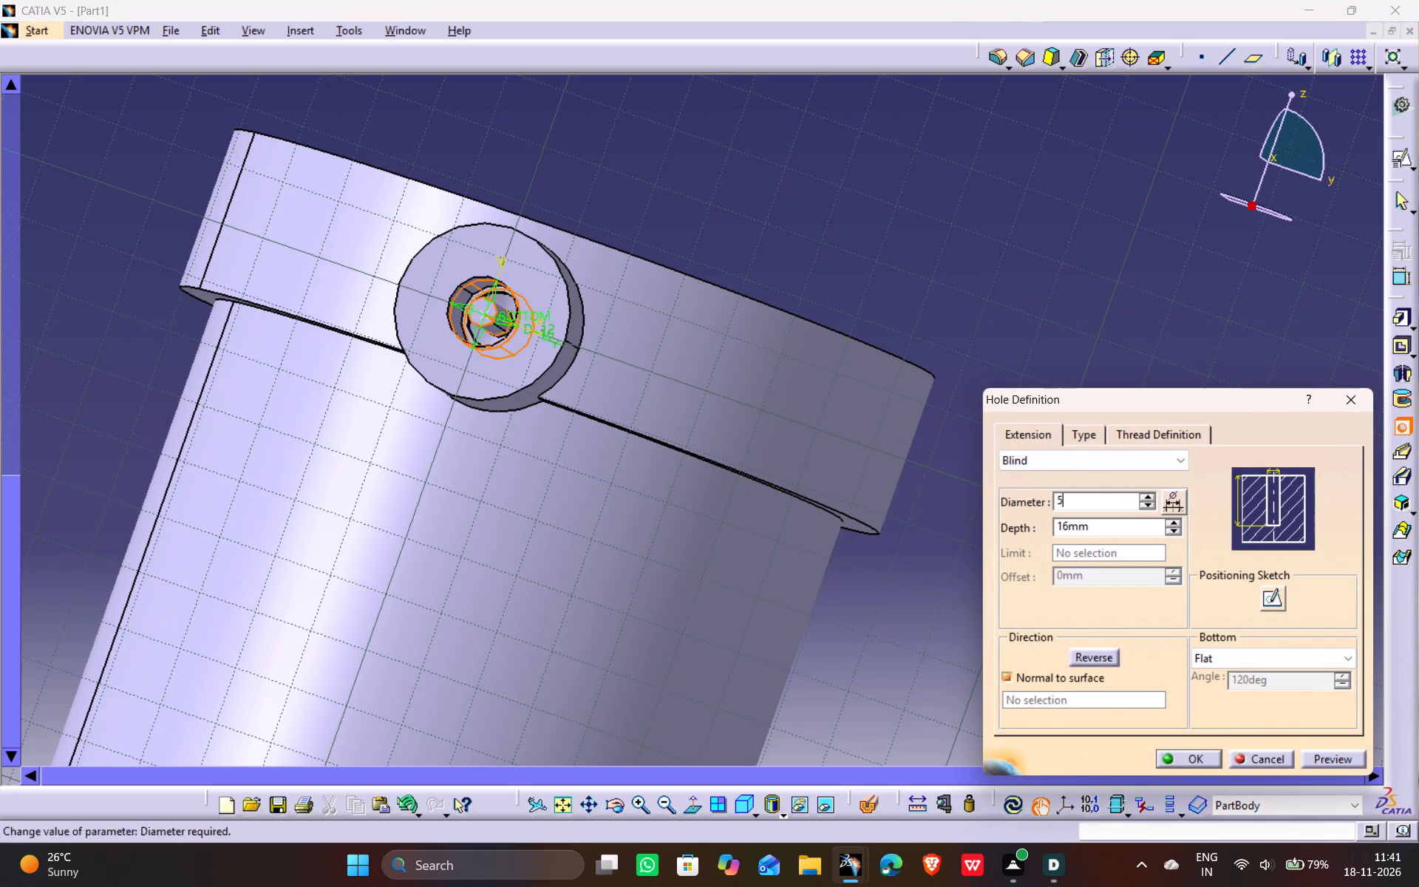
left_click(959, 283)
left_click_drag(1070, 521, 992, 534)
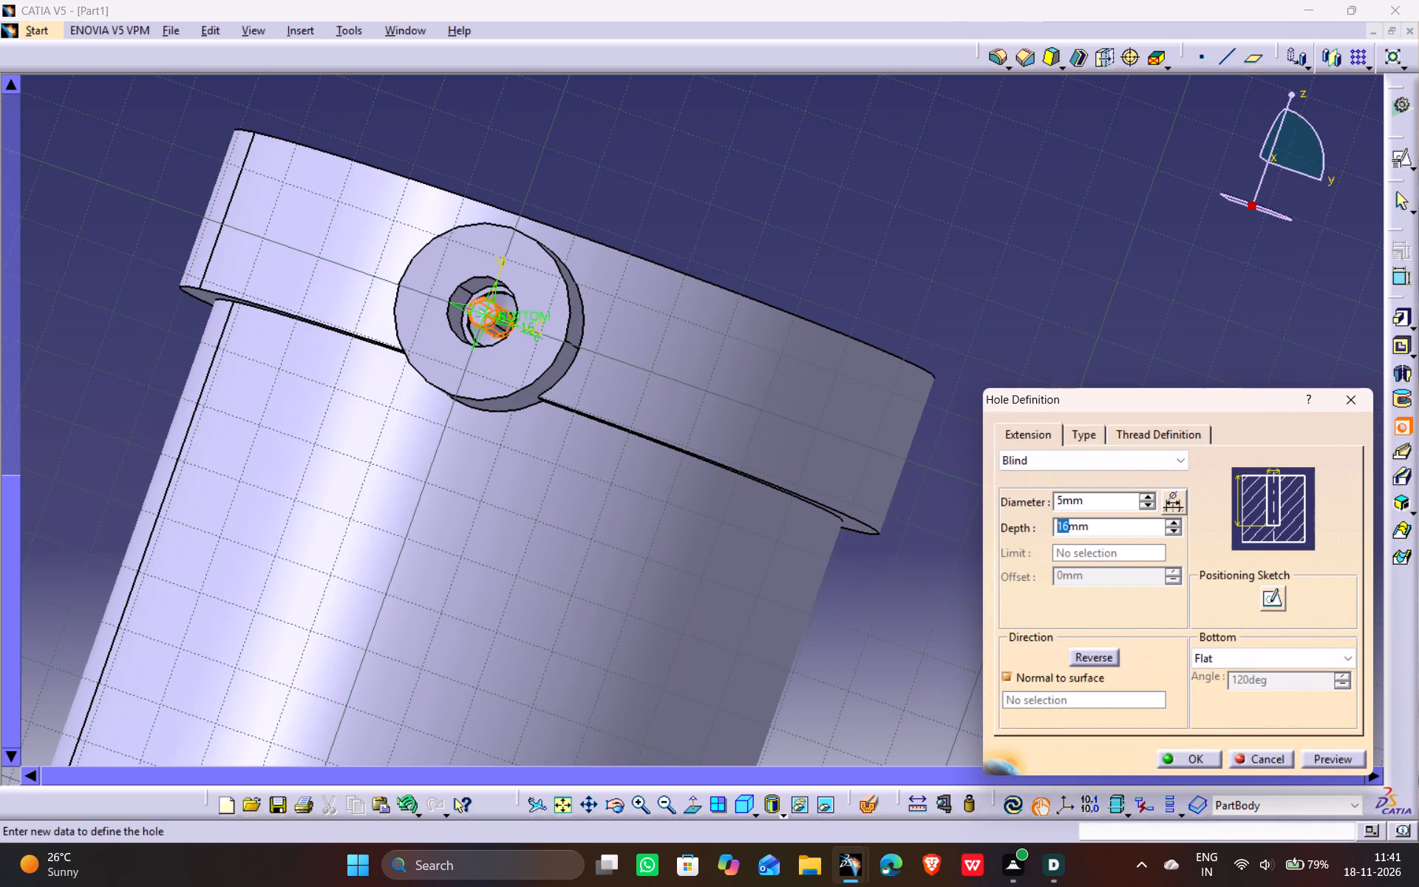
type("19.443")
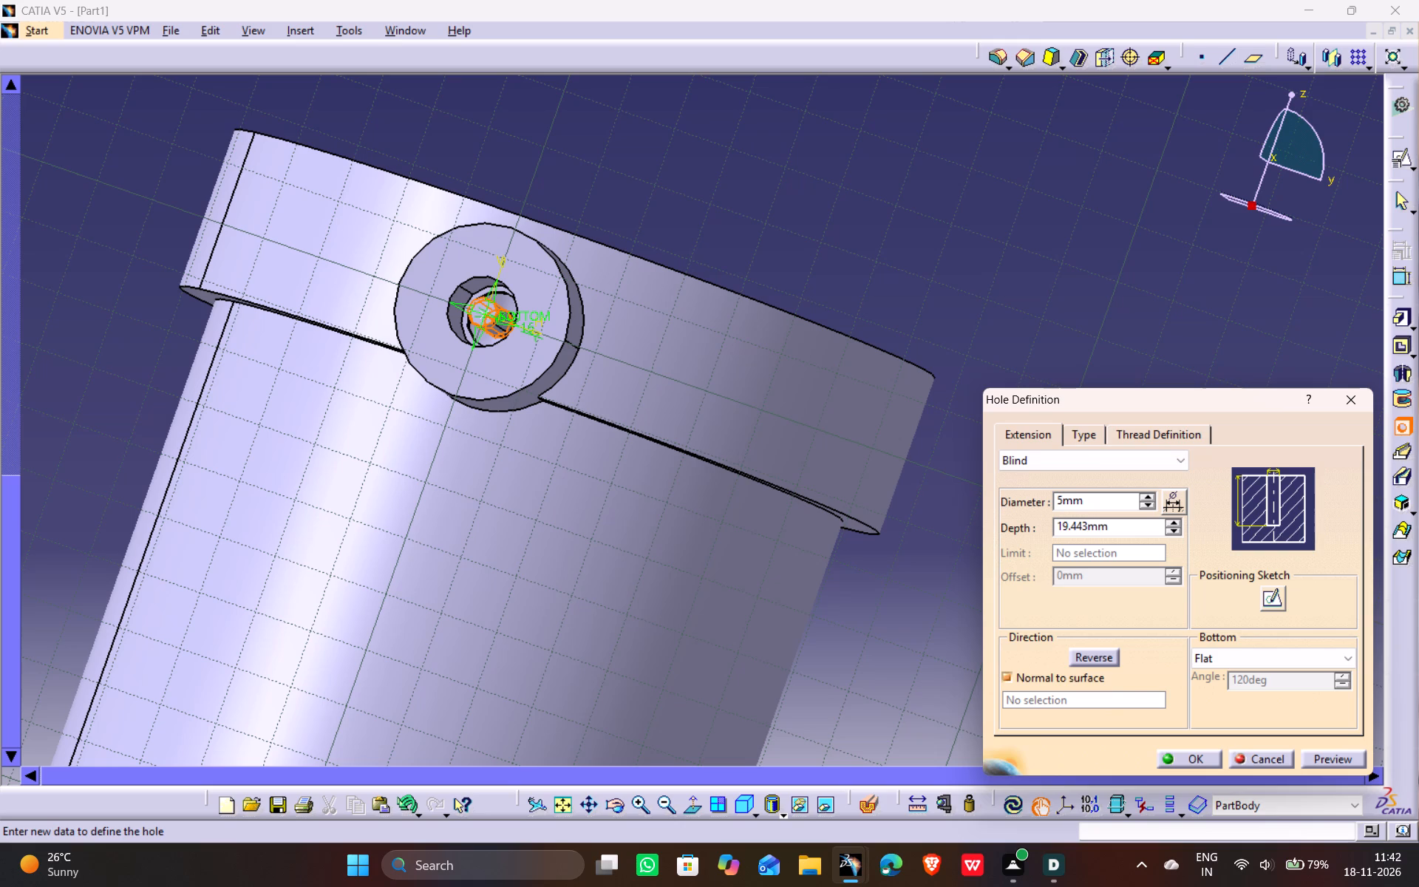
left_click(967, 272)
left_click(1333, 761)
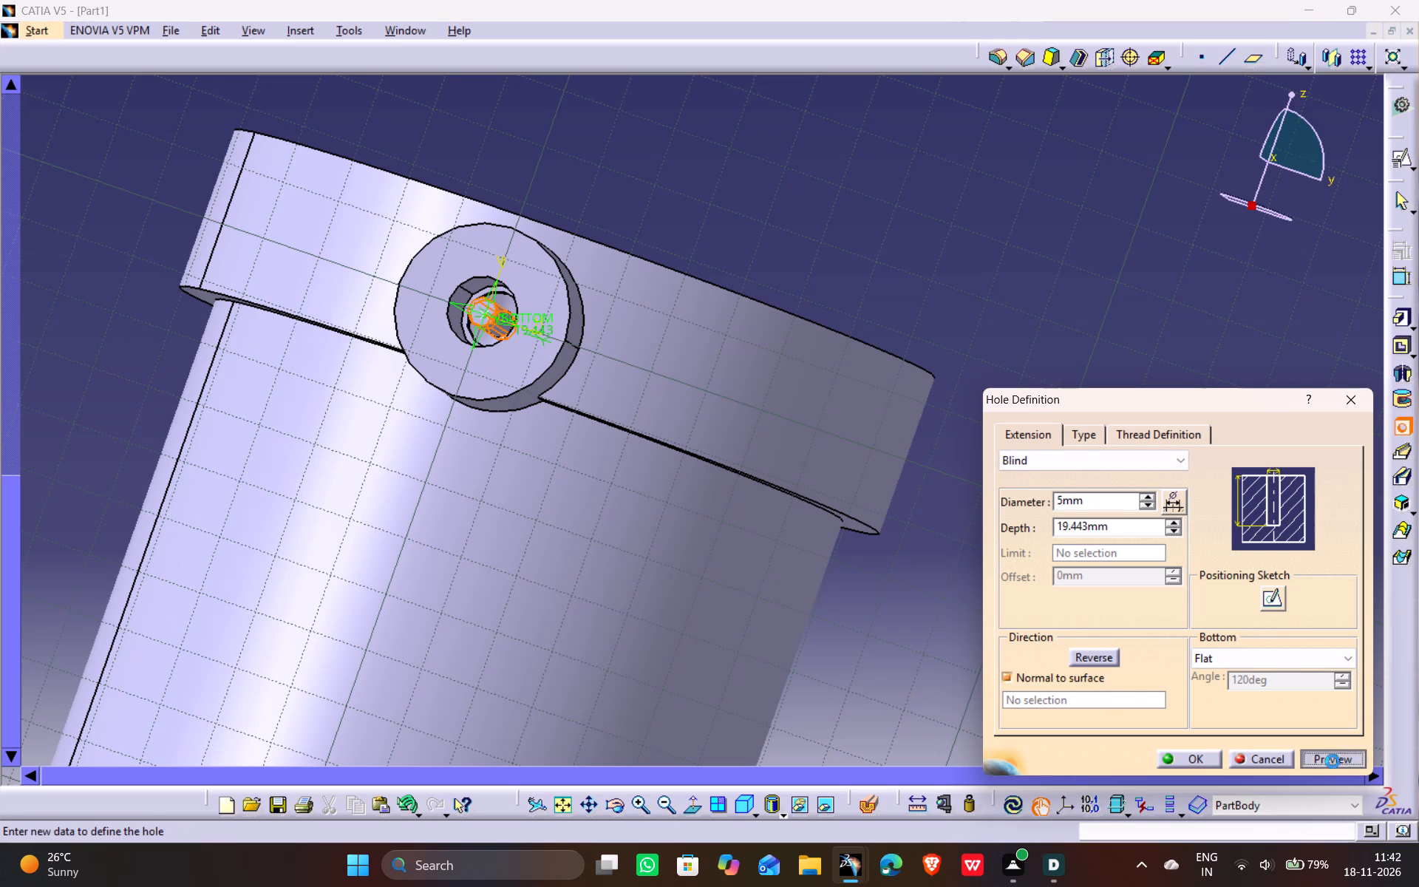
scroll(358, 385, "down", 3)
middle_click_drag(358, 385, 444, 564)
left_click_drag(383, 412, 444, 564)
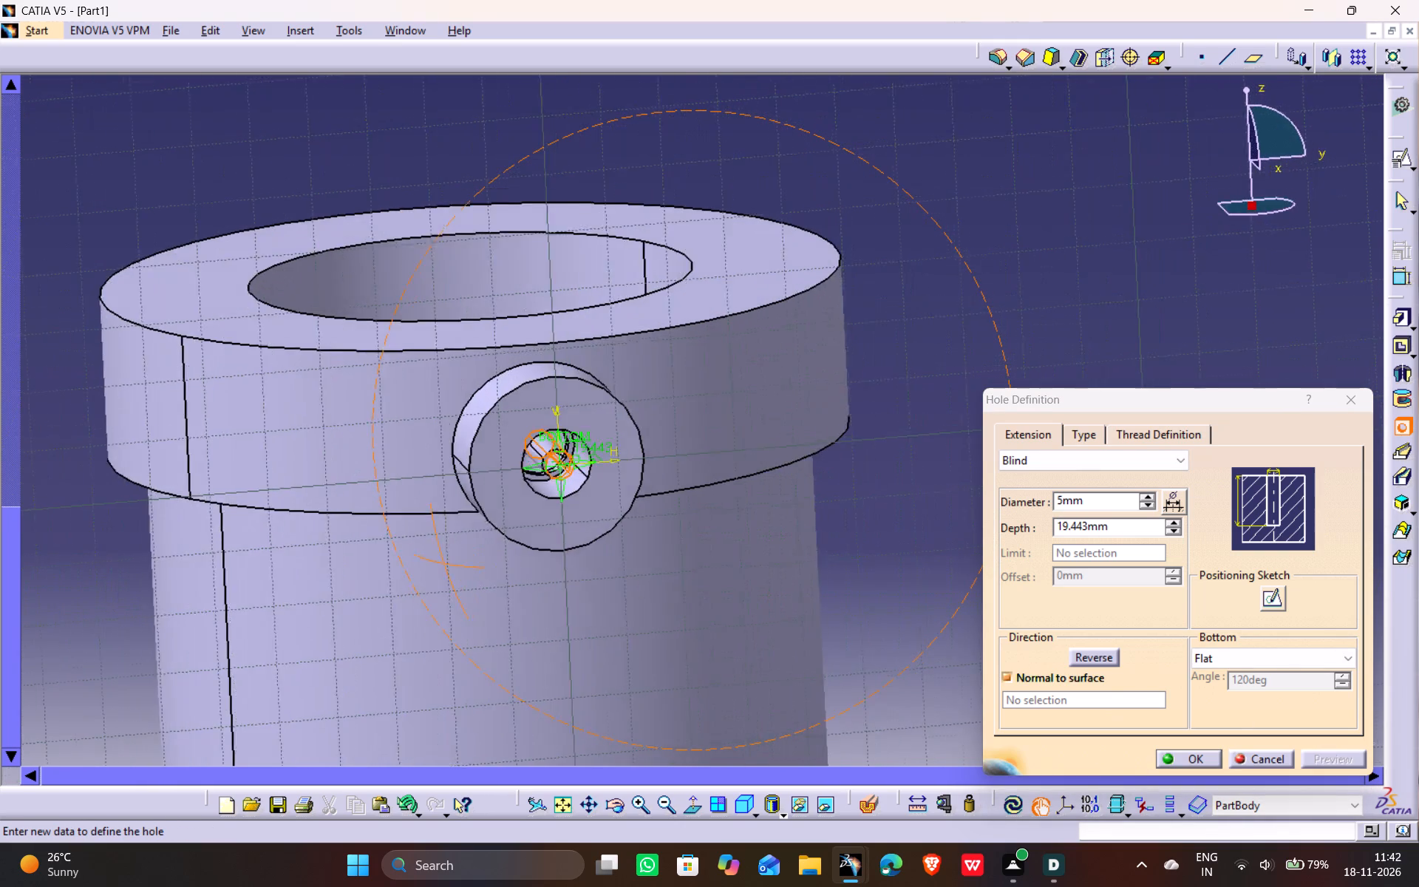
left_click_drag(444, 564, 412, 534)
middle_click_drag(444, 564, 412, 533)
scroll(412, 534, "down", 2)
scroll(513, 625, "down", 3)
middle_click_drag(510, 623, 475, 501)
left_click_drag(510, 622, 475, 501)
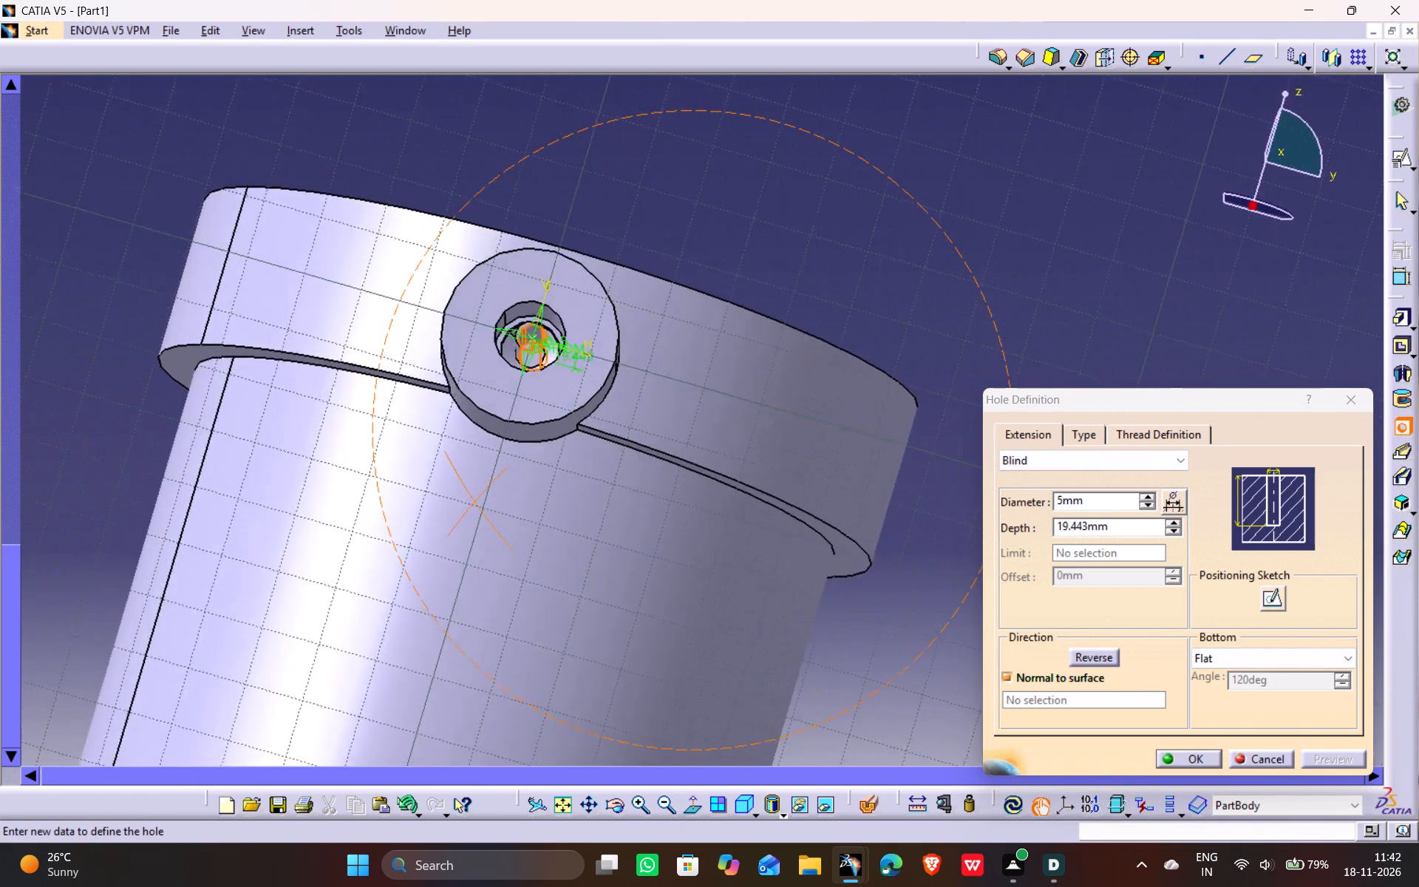
left_click_drag(475, 501, 529, 602)
middle_click_drag(475, 501, 529, 602)
scroll(457, 452, "down", 2)
middle_click_drag(457, 452, 499, 470)
left_click_drag(457, 453, 499, 470)
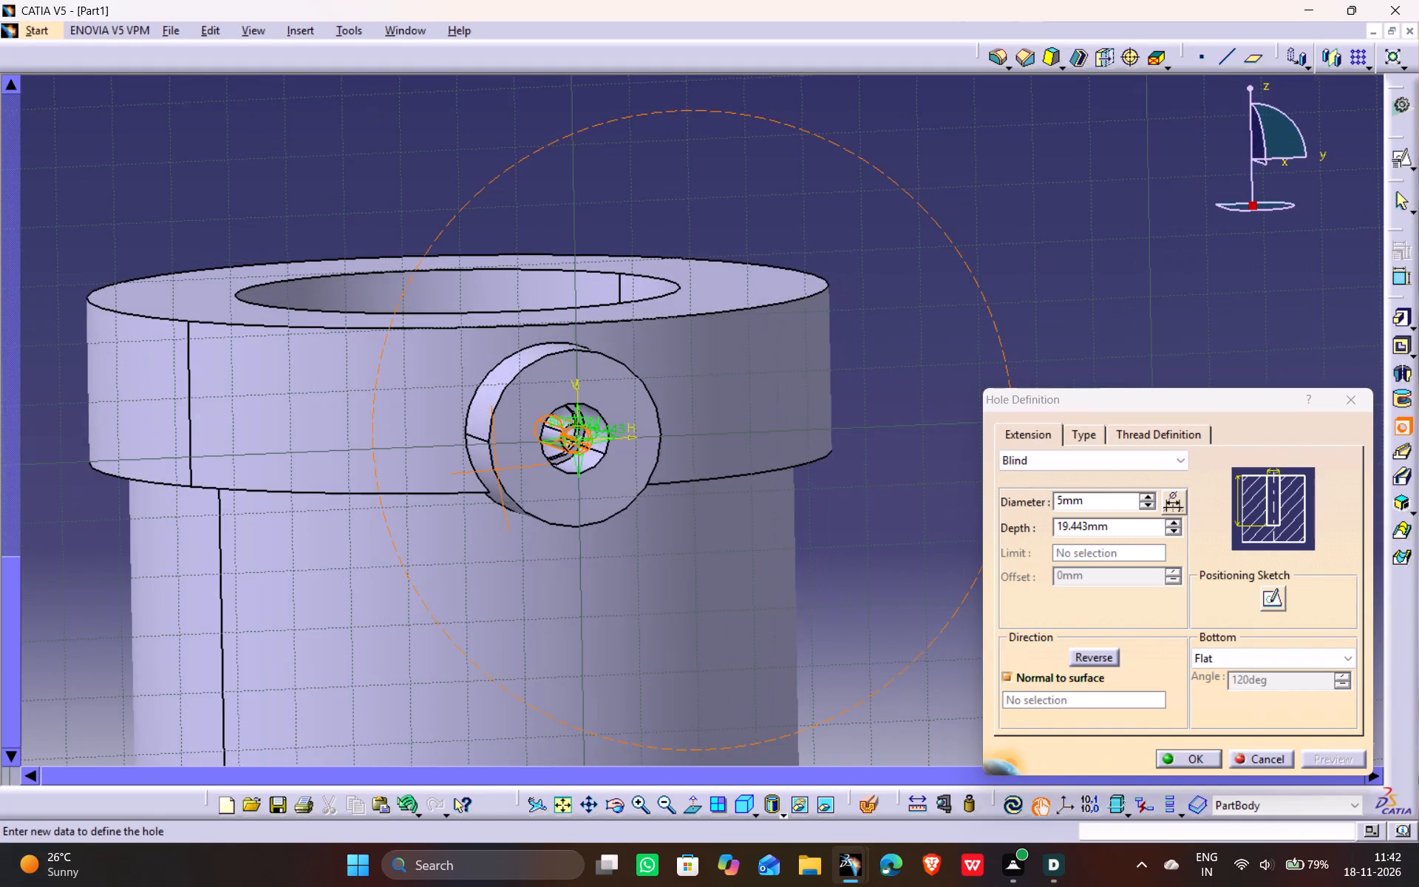
left_click_drag(499, 470, 495, 470)
middle_click_drag(499, 470, 495, 469)
left_click(1197, 767)
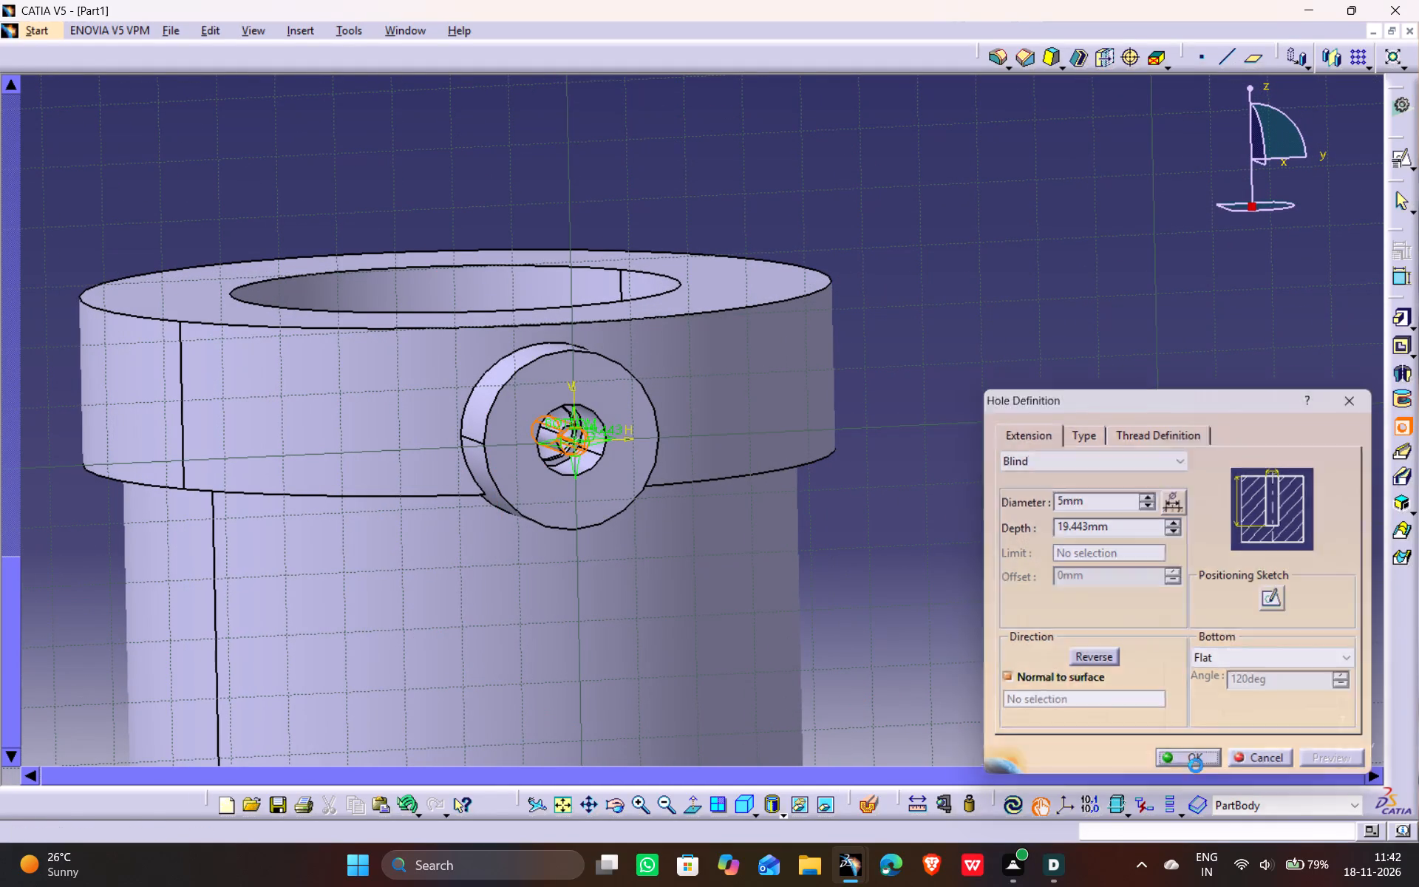
left_click(1073, 601)
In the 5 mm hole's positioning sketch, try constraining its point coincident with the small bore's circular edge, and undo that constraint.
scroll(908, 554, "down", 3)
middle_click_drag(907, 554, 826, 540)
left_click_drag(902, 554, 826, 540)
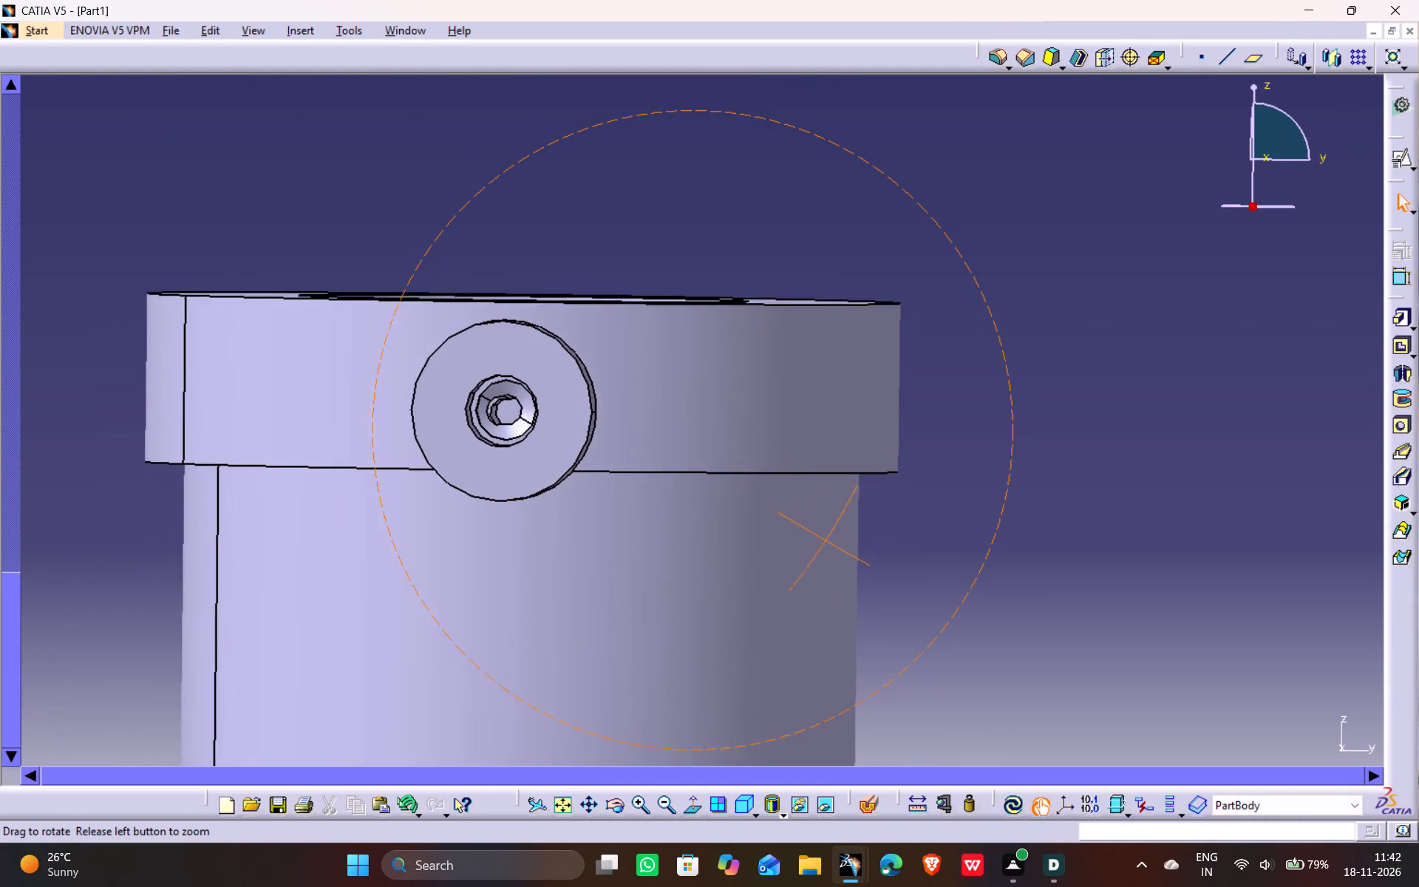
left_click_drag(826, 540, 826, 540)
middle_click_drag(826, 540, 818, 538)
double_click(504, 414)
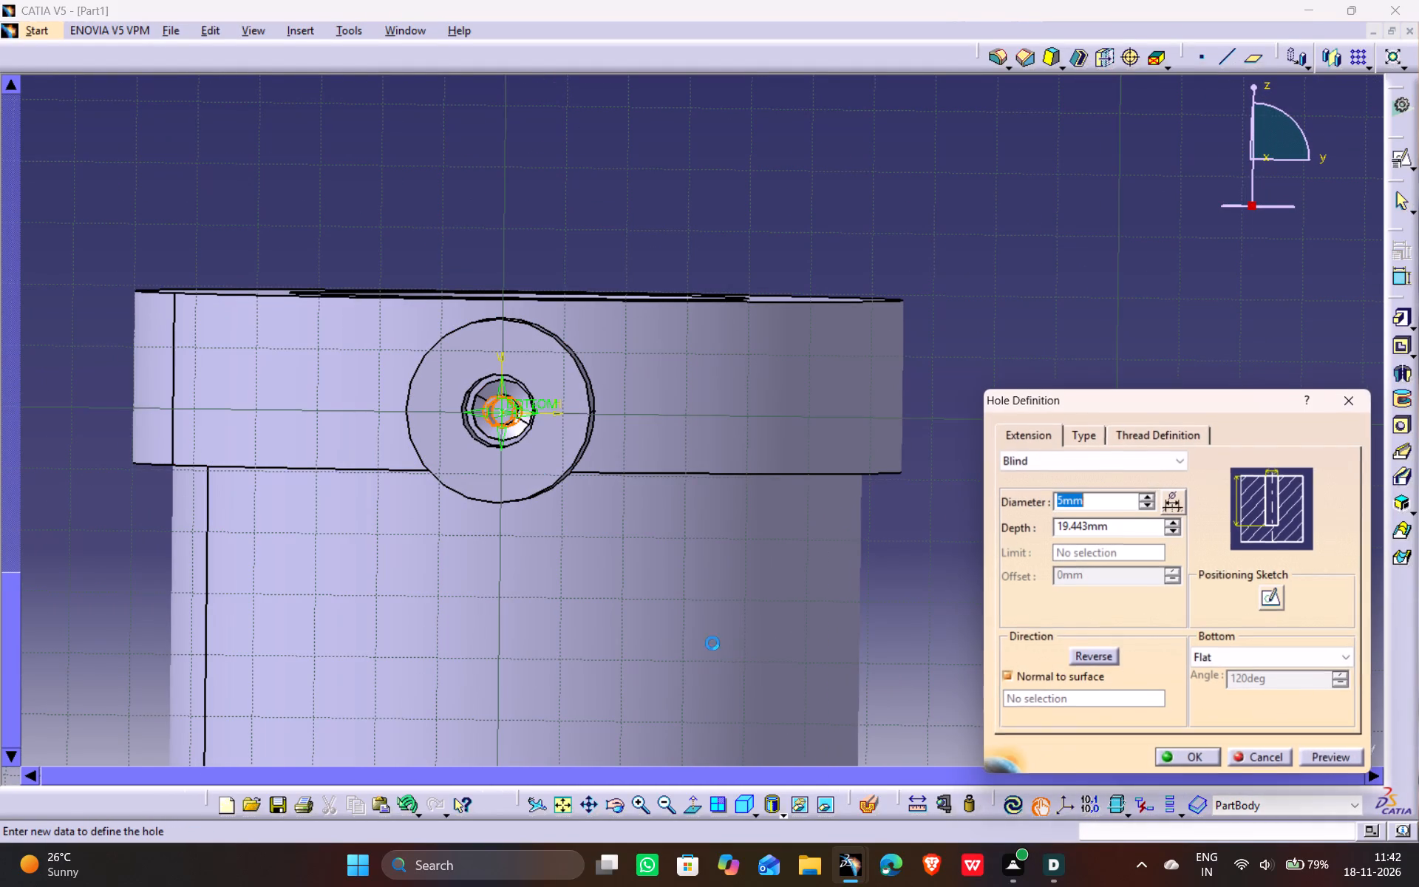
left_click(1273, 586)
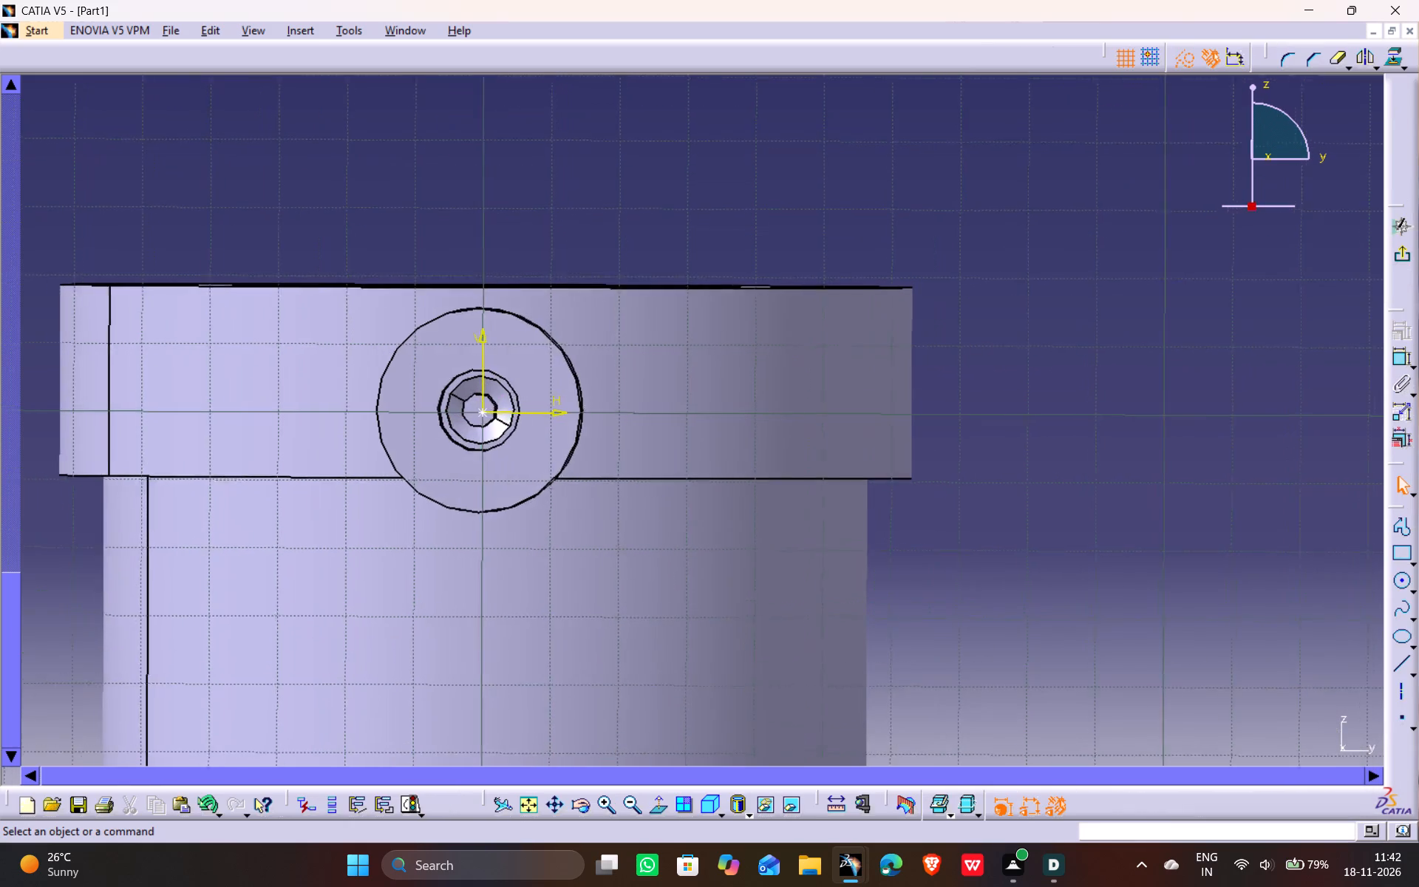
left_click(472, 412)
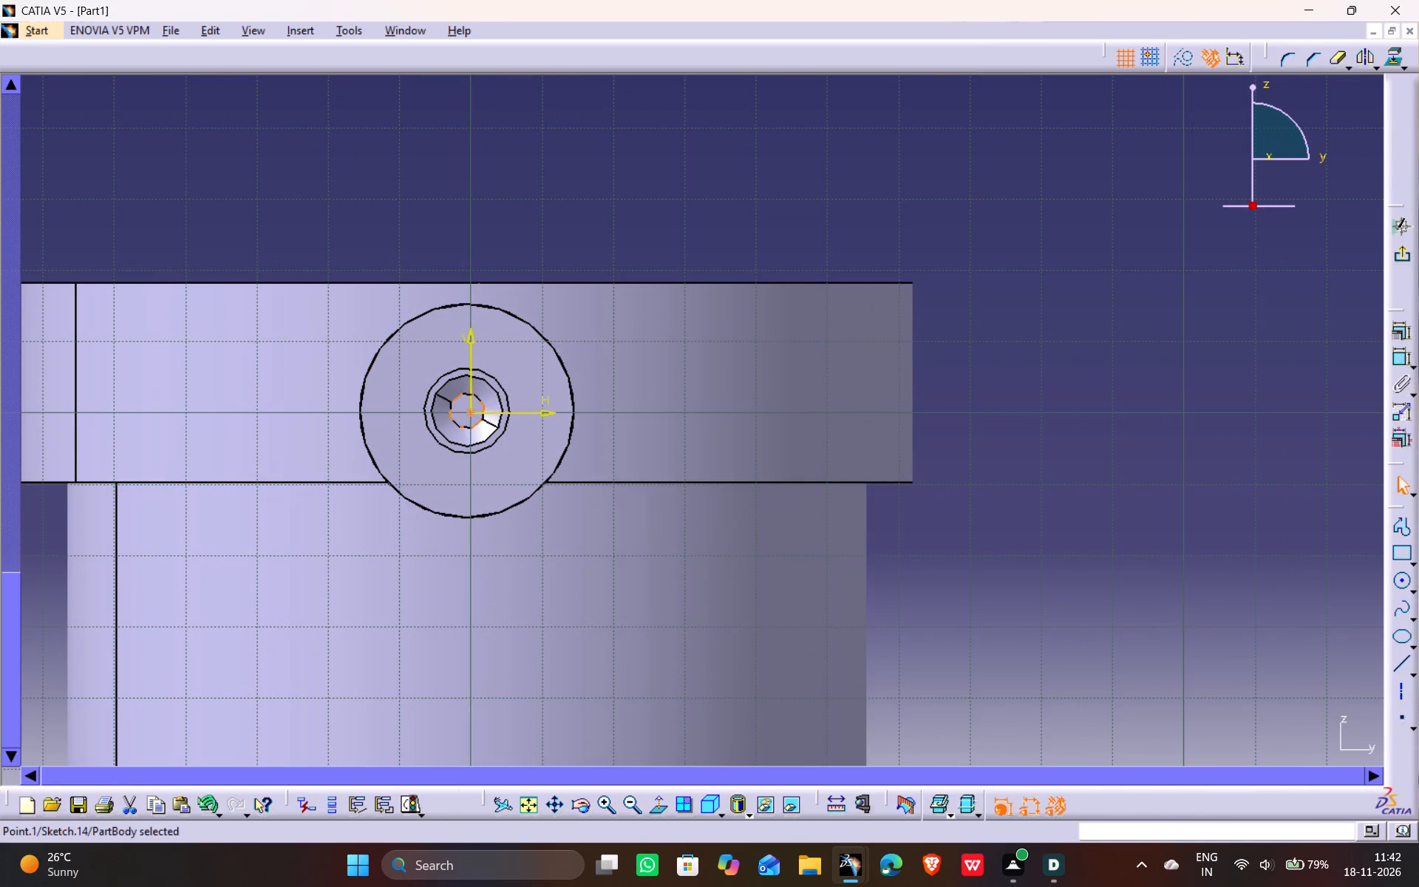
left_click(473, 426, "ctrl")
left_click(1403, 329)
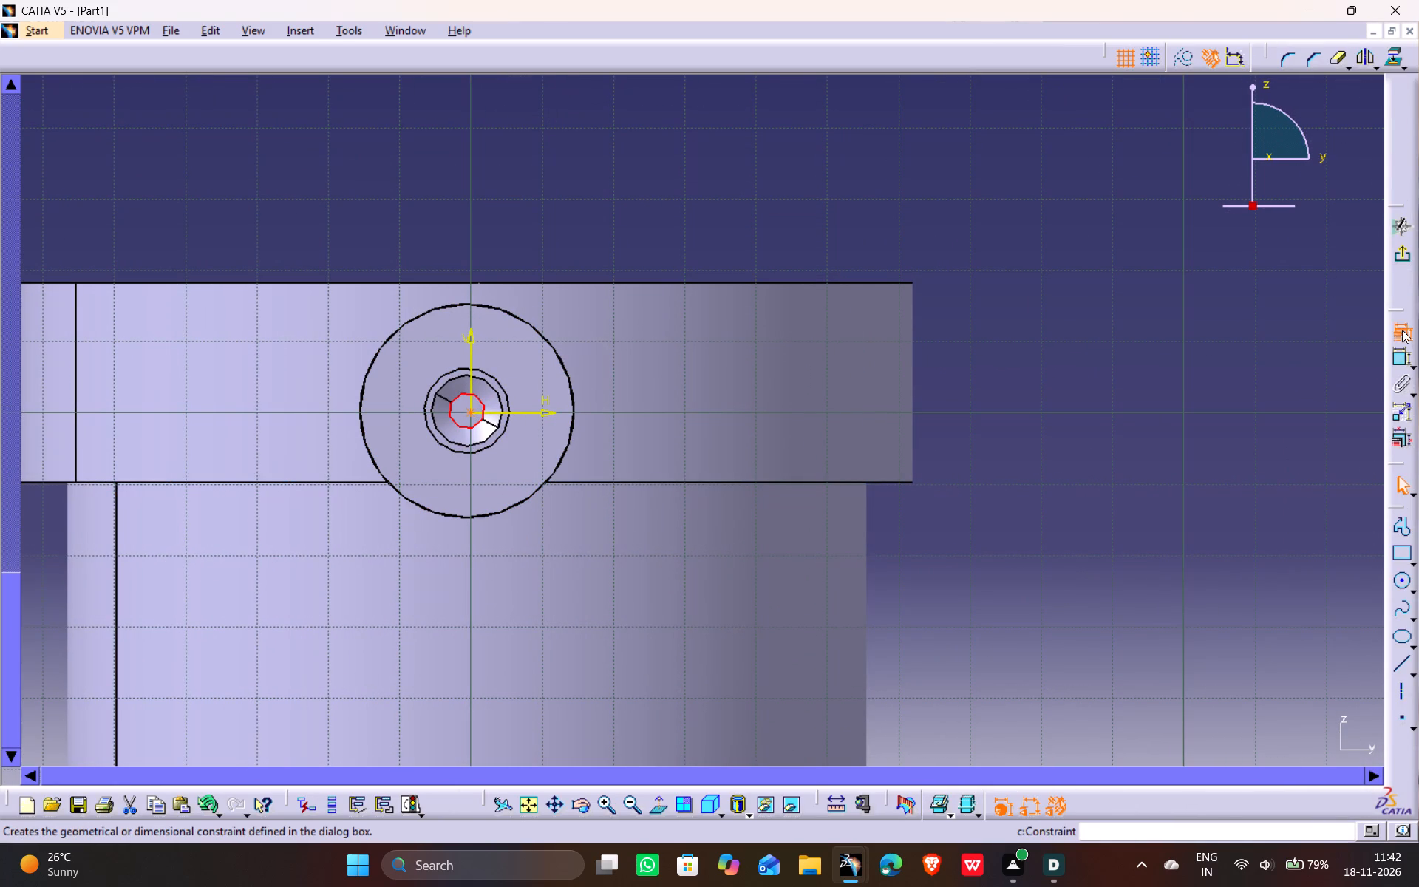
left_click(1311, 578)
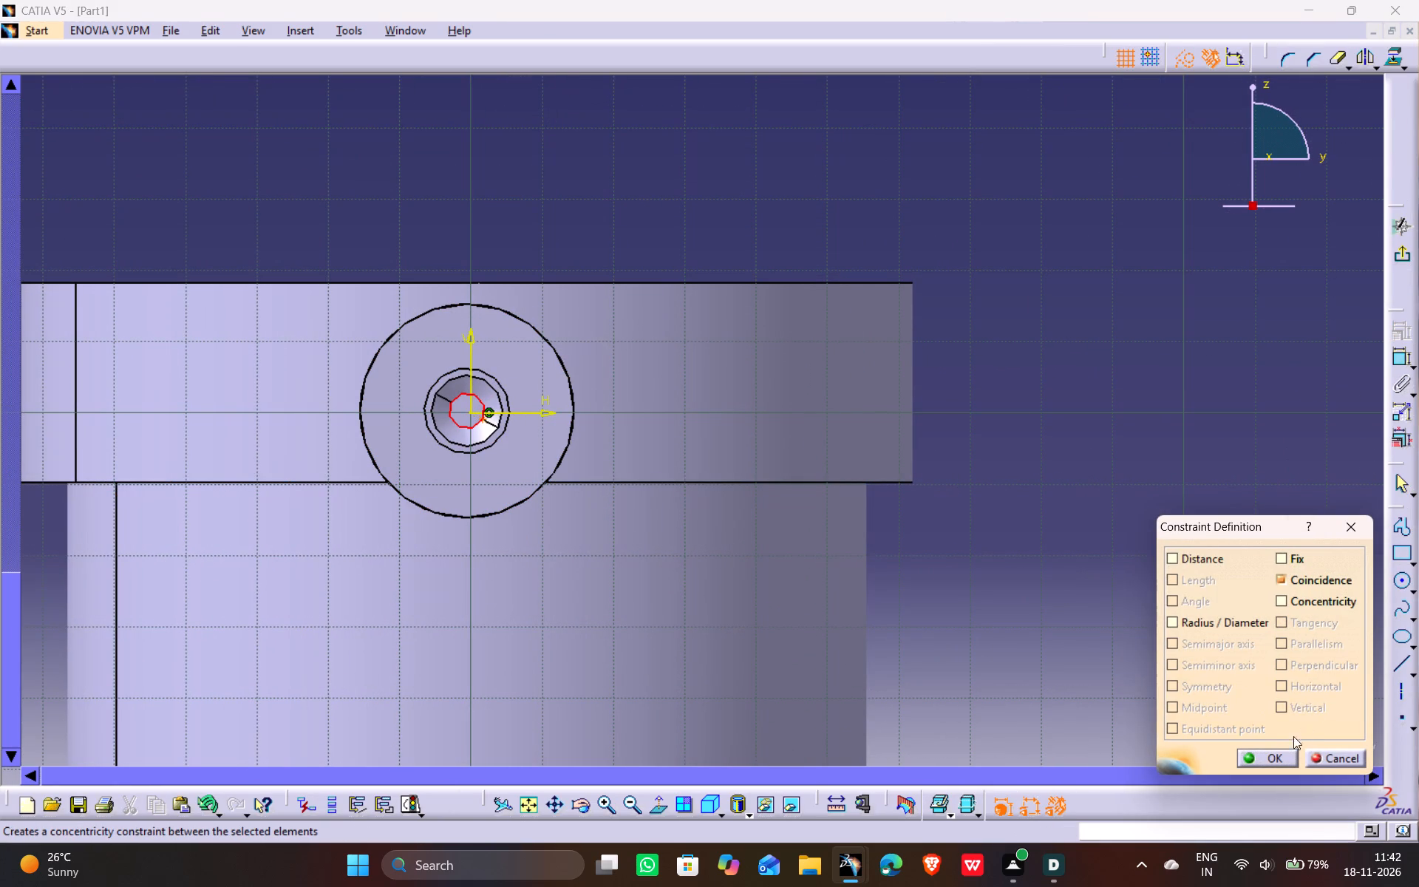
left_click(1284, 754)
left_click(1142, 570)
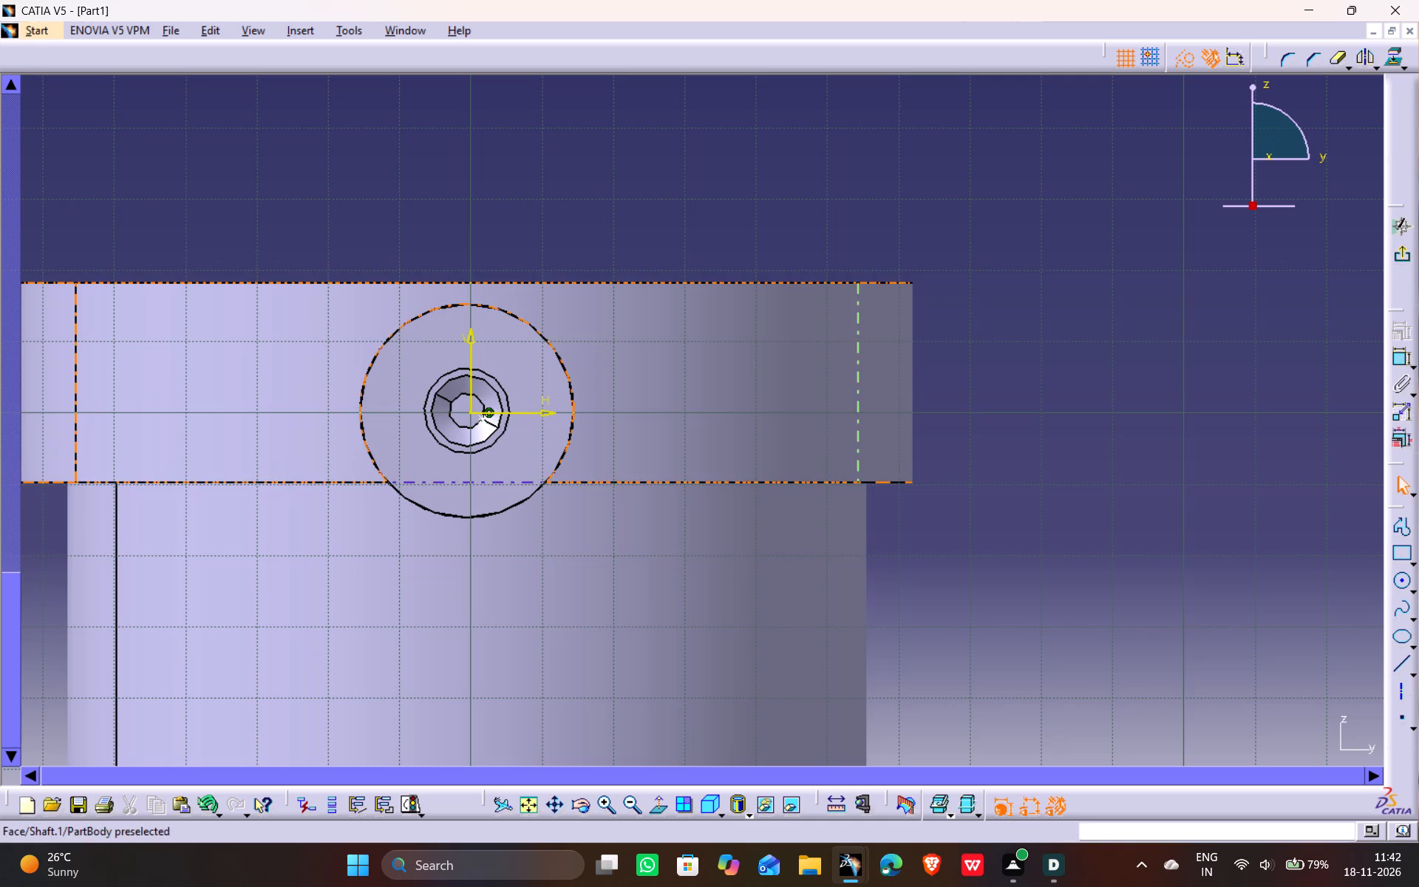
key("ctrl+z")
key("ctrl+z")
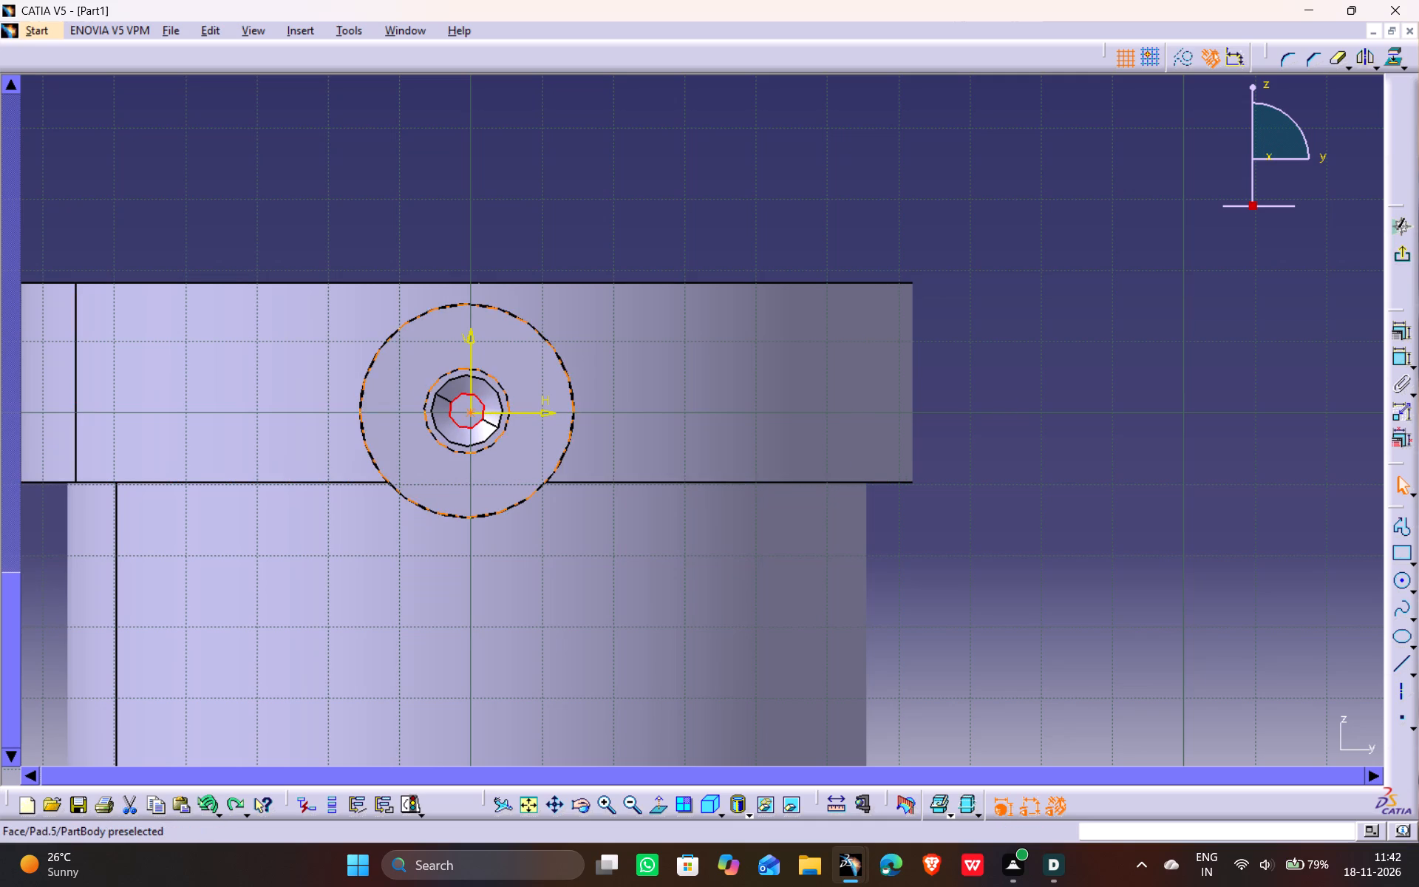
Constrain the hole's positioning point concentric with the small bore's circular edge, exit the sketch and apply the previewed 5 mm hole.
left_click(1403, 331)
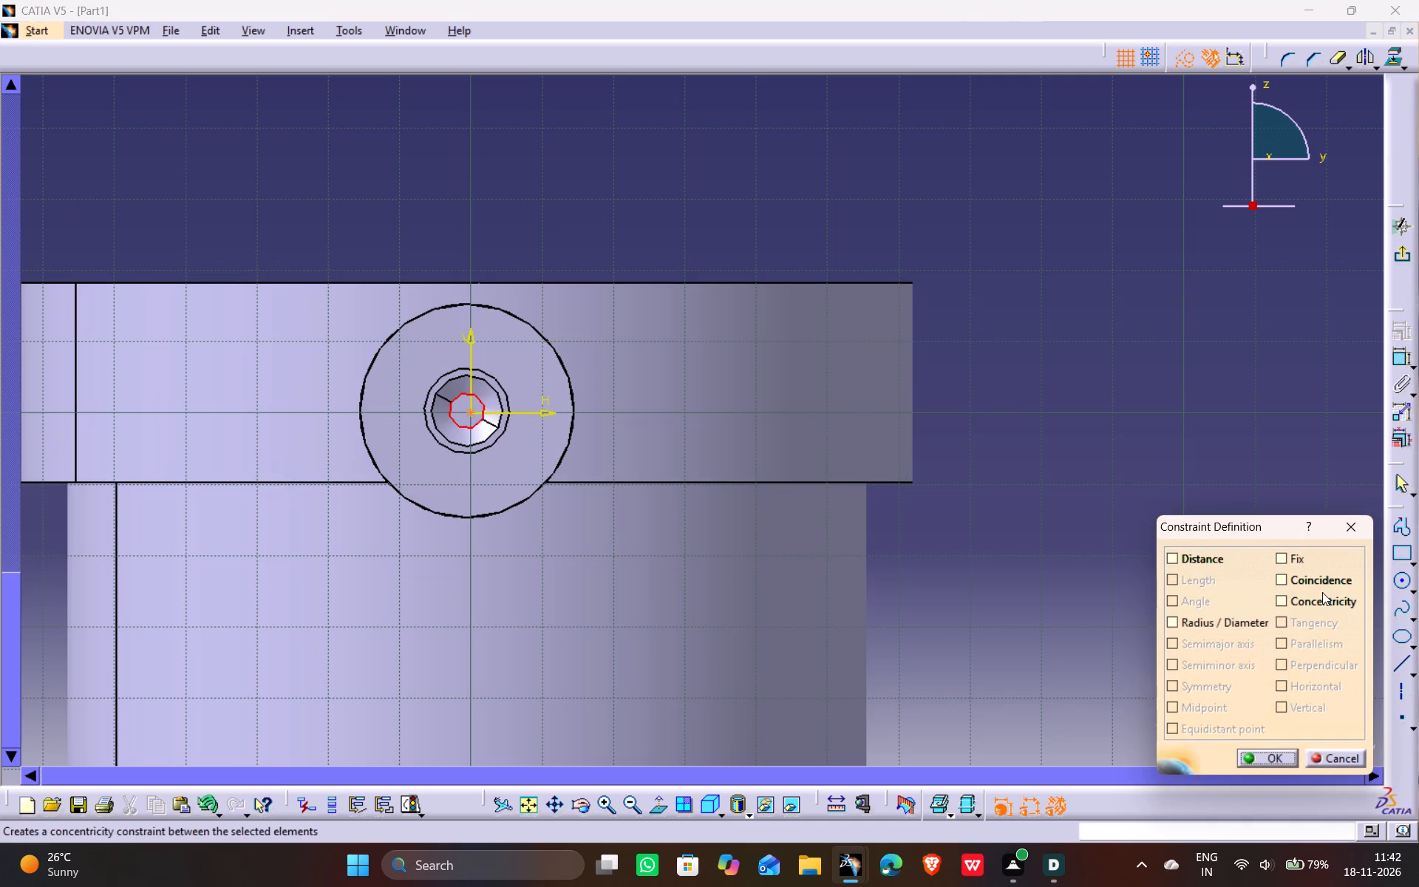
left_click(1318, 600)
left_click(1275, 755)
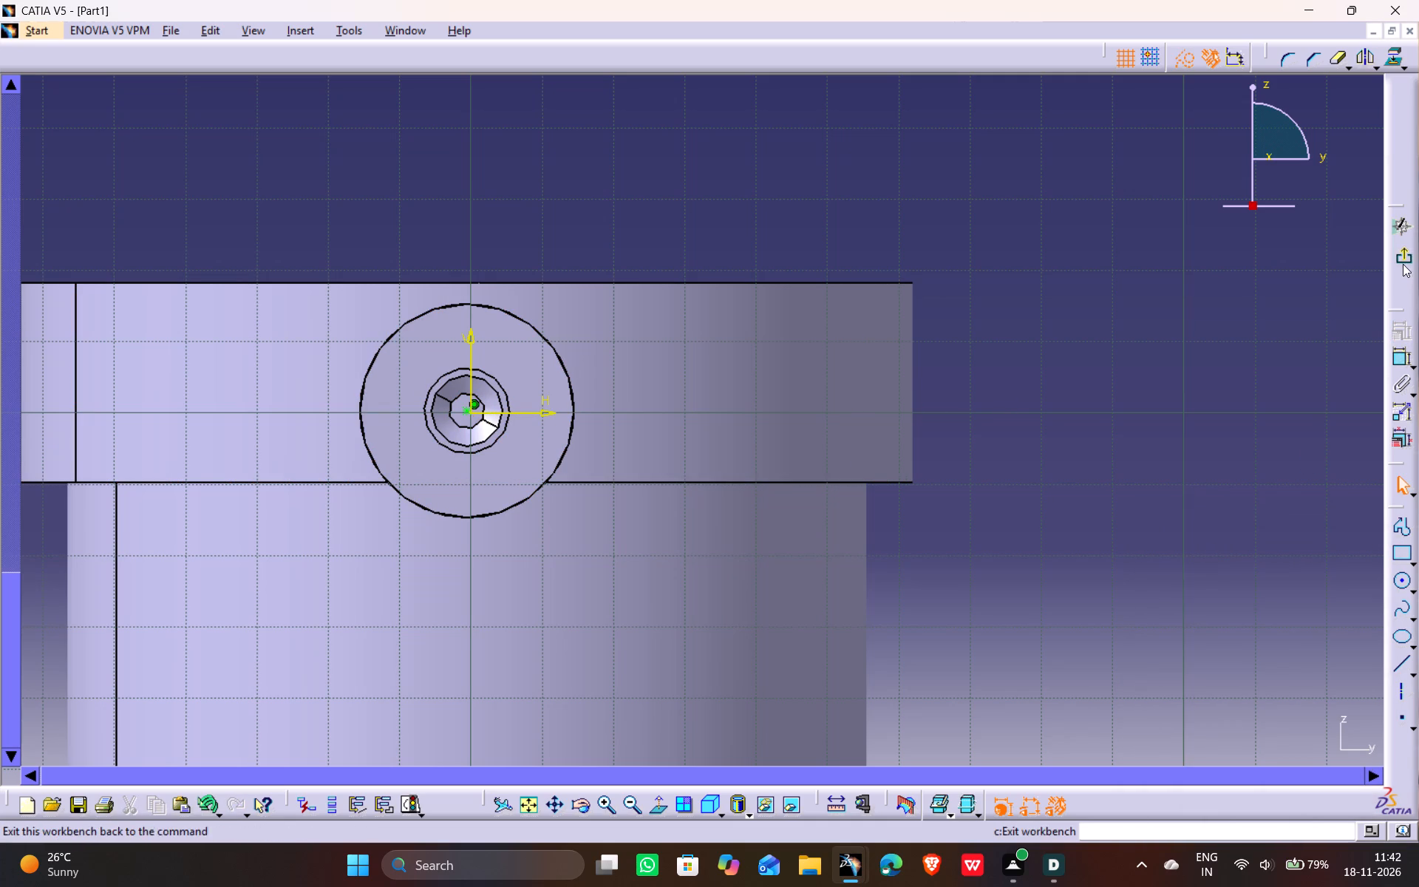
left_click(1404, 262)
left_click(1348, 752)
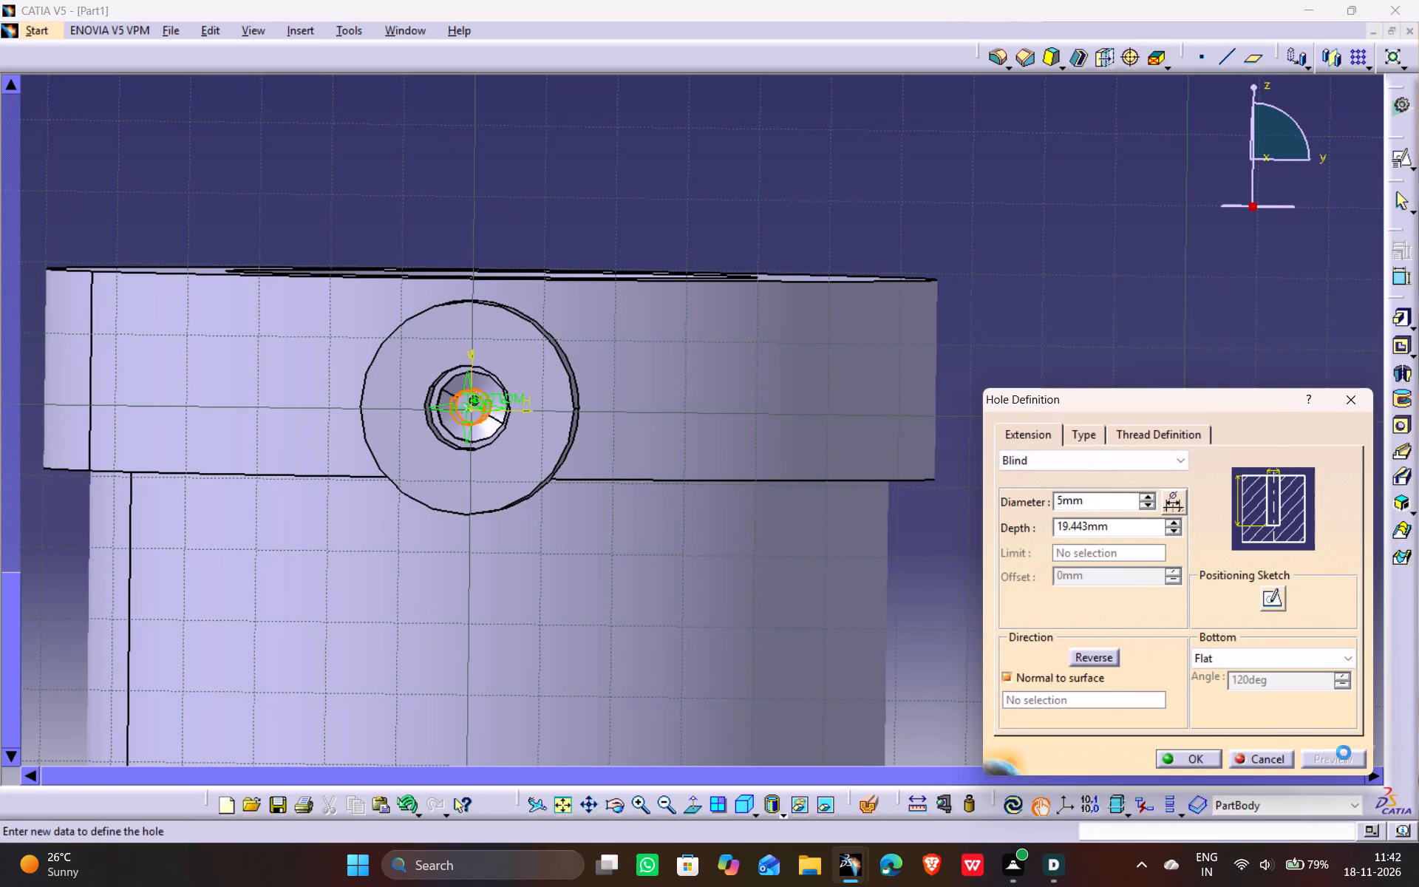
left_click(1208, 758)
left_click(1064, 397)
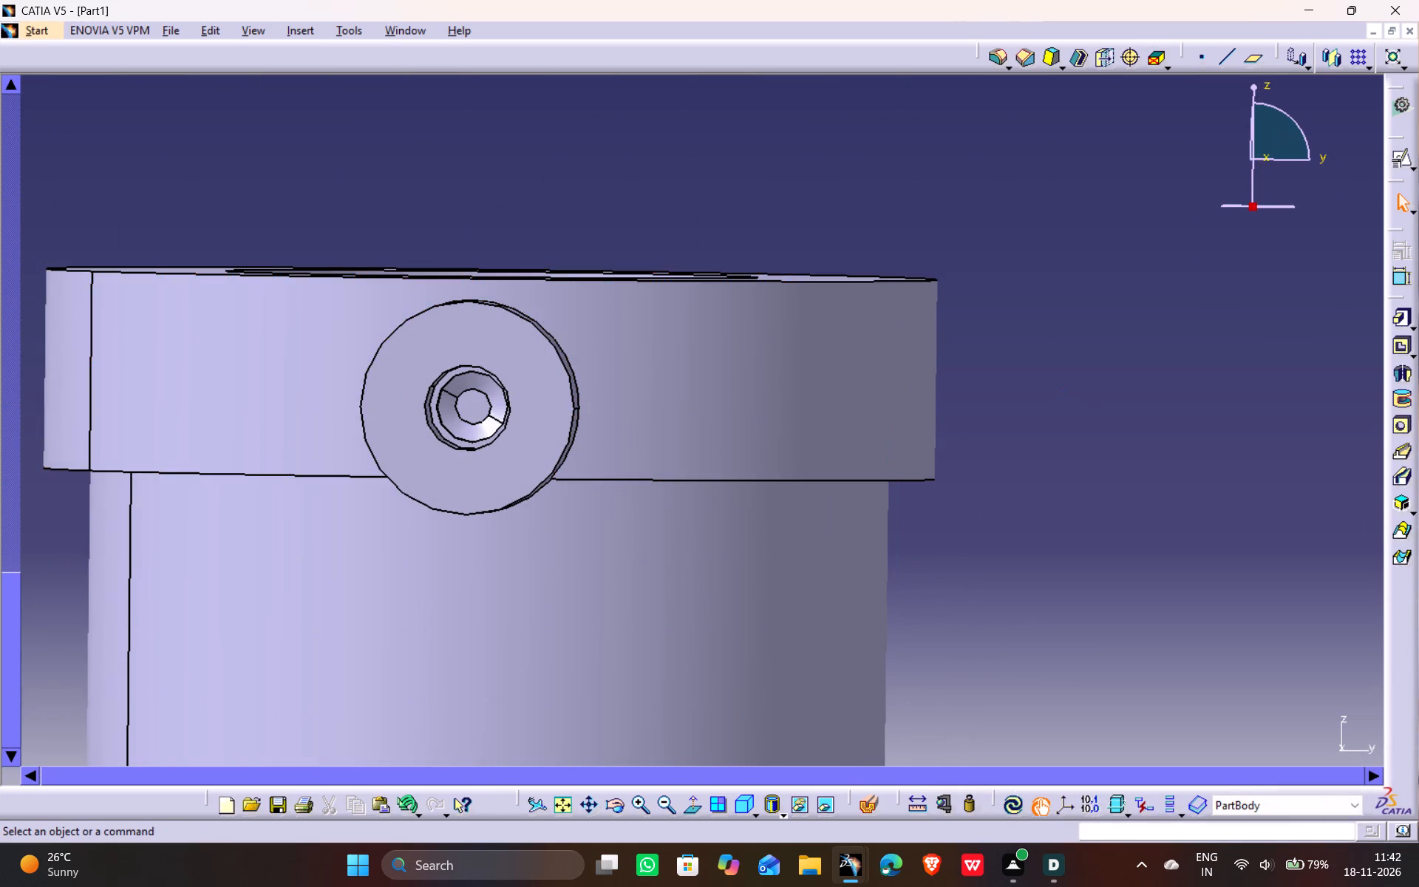
Examine the upper boss's stepped bore and the alignment of the 5 mm hole from several angles.
scroll(498, 248, "down", 3)
middle_click_drag(498, 248, 557, 232)
left_click_drag(497, 248, 555, 231)
scroll(268, 426, "down", 3)
middle_click_drag(268, 426, 349, 451)
left_click_drag(270, 428, 349, 451)
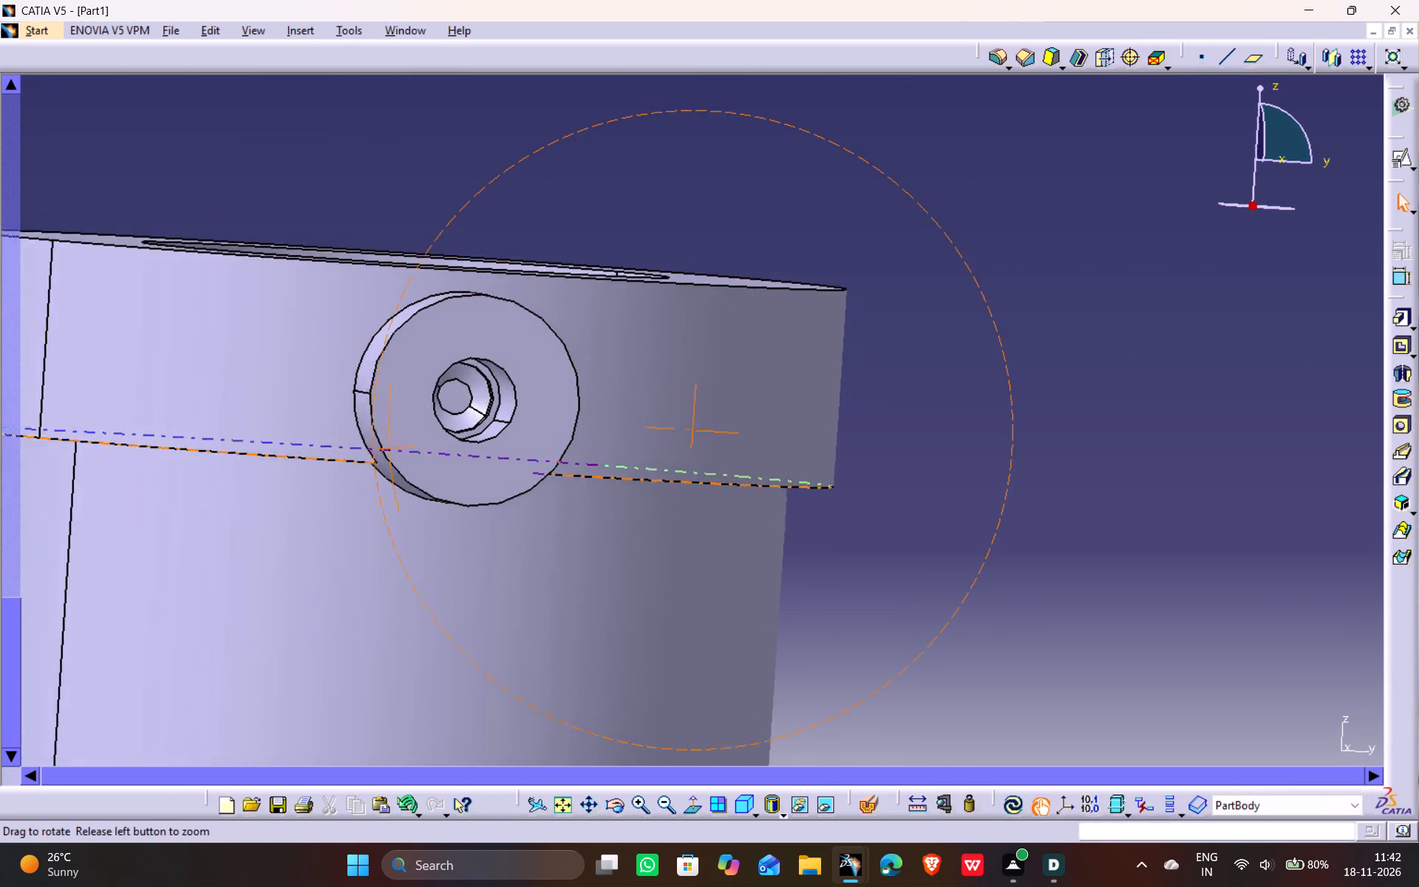
left_click_drag(349, 451, 393, 475)
middle_click_drag(349, 451, 393, 475)
scroll(586, 449, "down", 4)
middle_click_drag(585, 448, 581, 446)
left_click_drag(584, 447, 581, 446)
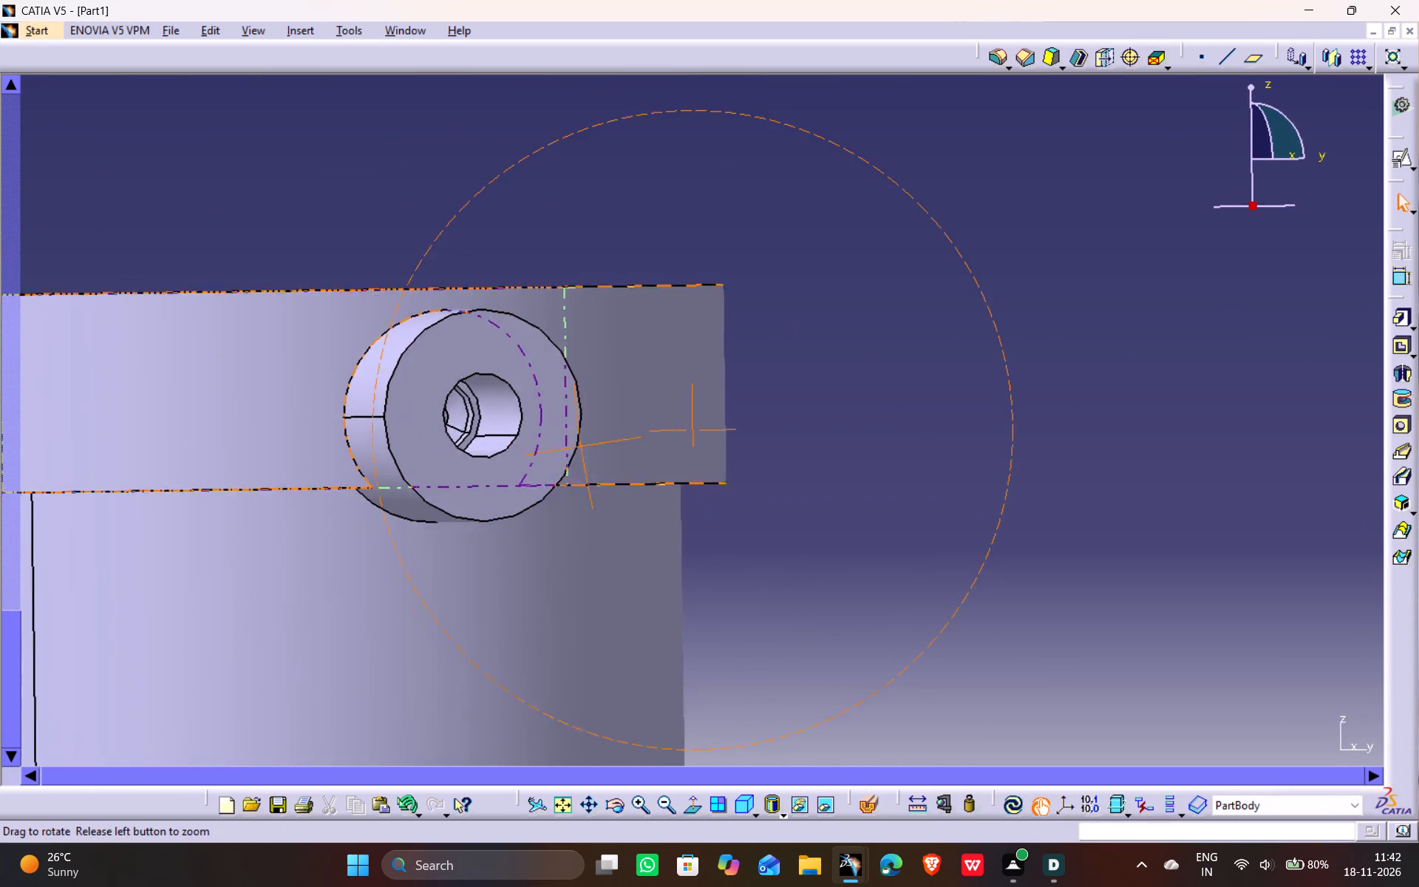
left_click_drag(581, 446, 525, 443)
middle_click_drag(581, 446, 525, 444)
Undo the most recently added 5 mm hole in the upper boss's bore.
key("ctrl+z")
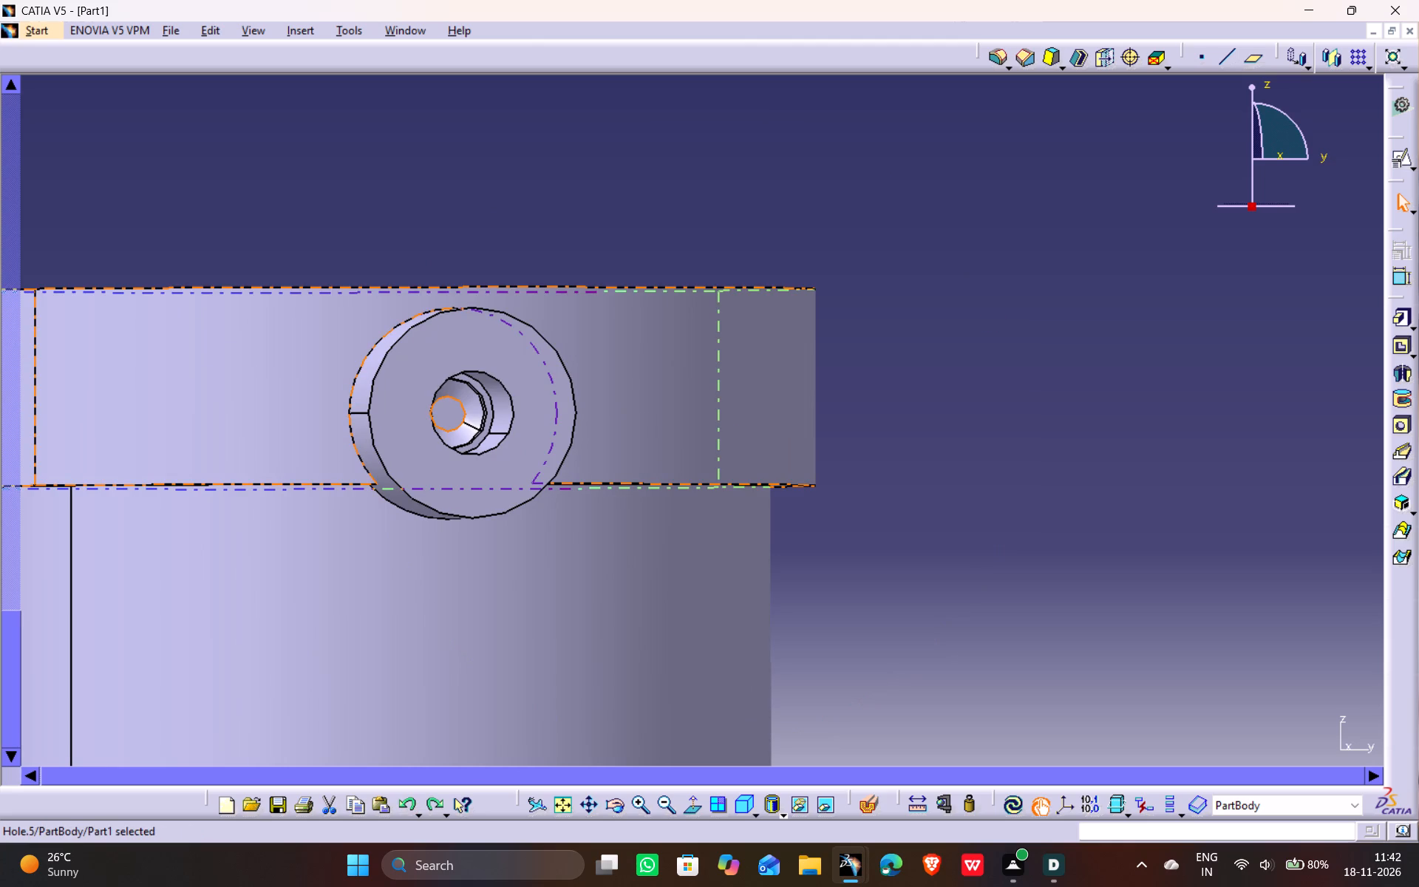
middle_click_drag(544, 257, 664, 282)
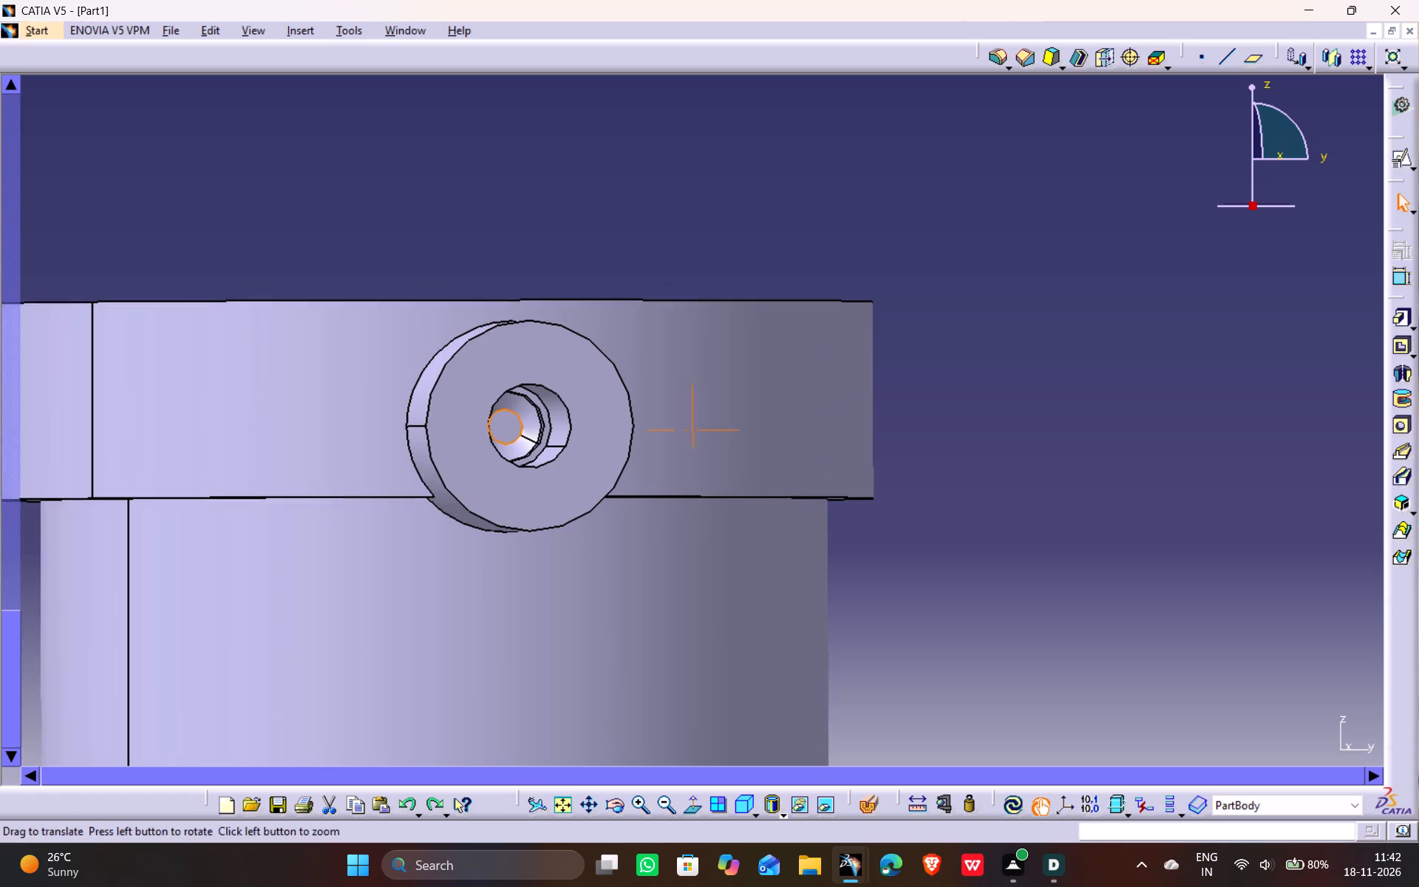
middle_click_drag(664, 282, 723, 285)
left_click(780, 226)
key("ctrl+z")
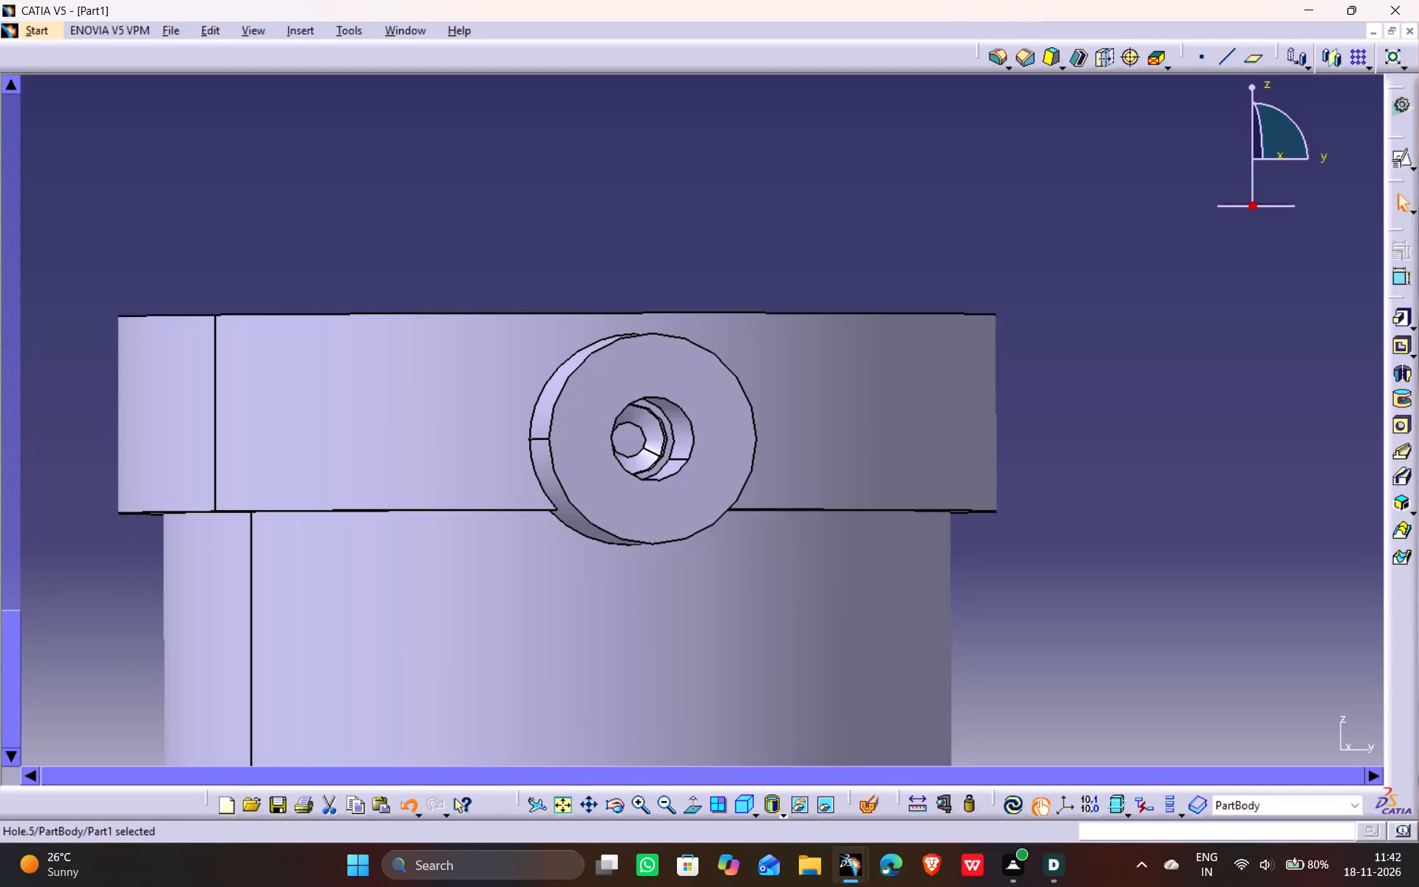
key("ctrl+z")
key("ctrl+z")
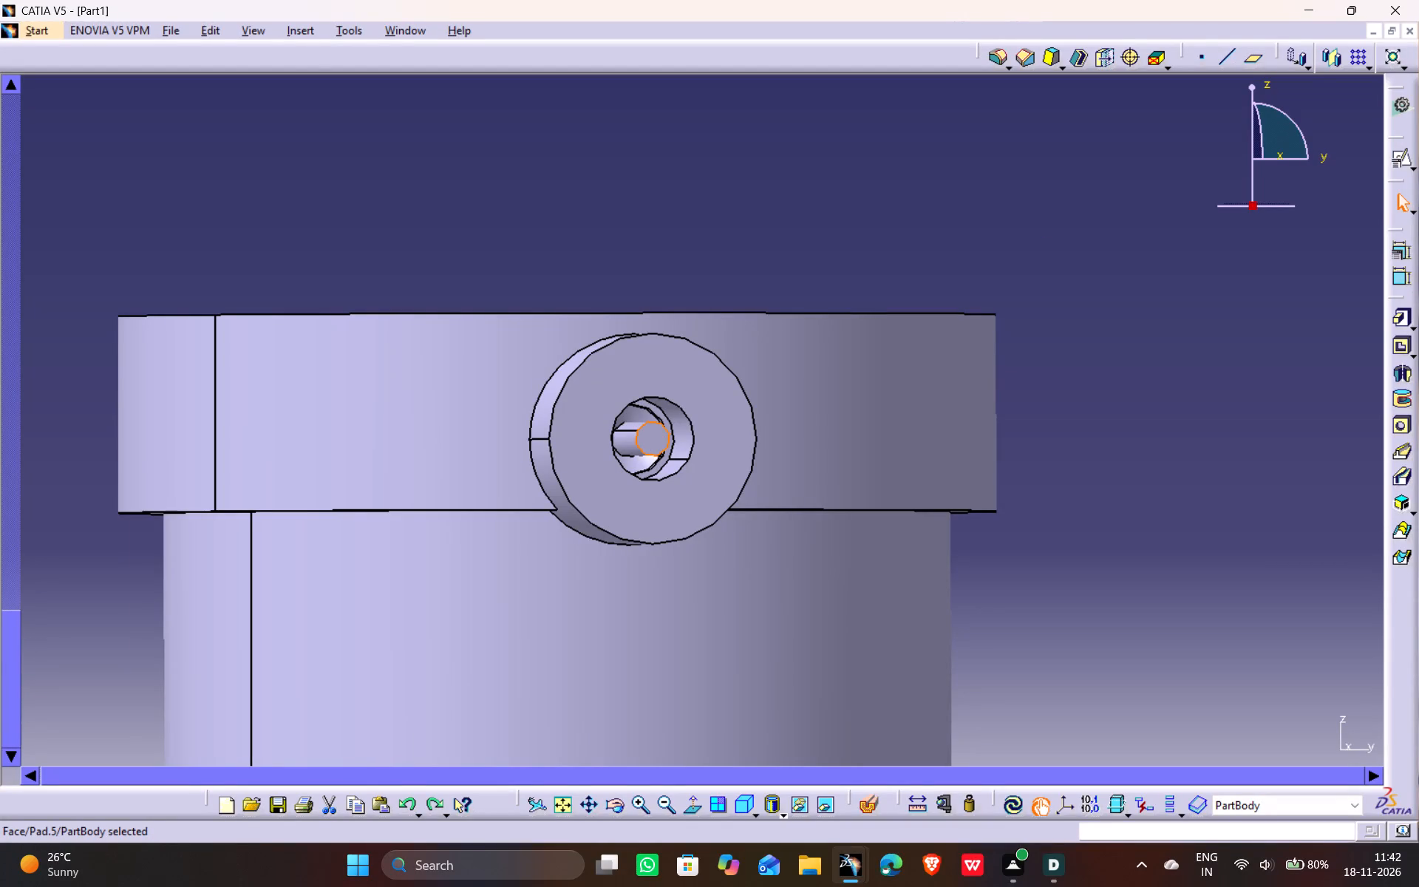
left_click(828, 224)
Delete the rectangular pattern RectPattern.1 and update the part.
scroll(211, 300, "up", 20)
scroll(211, 300, "up", 8)
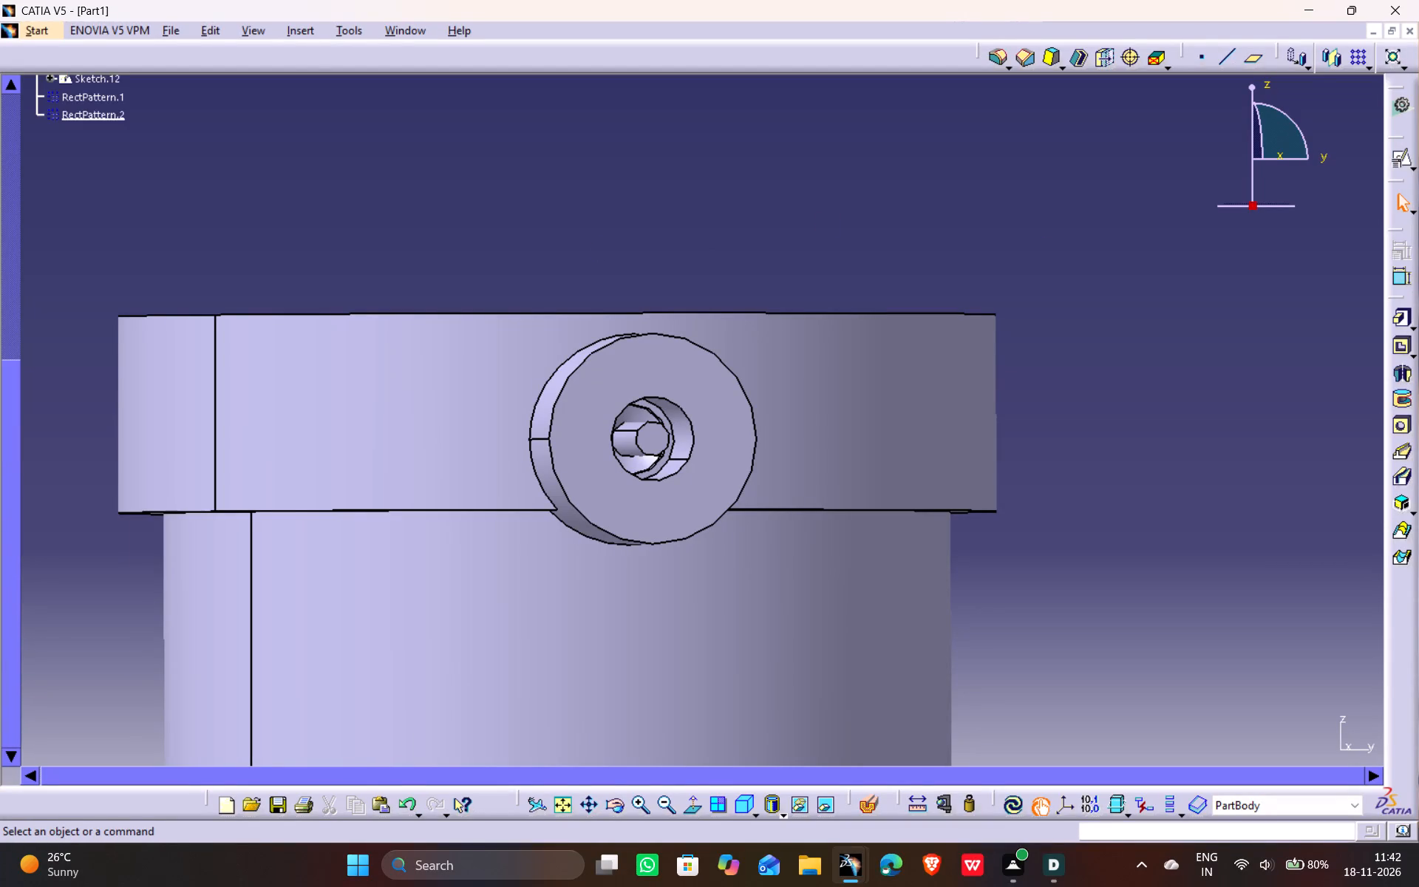
scroll(209, 300, "up", 5)
left_click(109, 311)
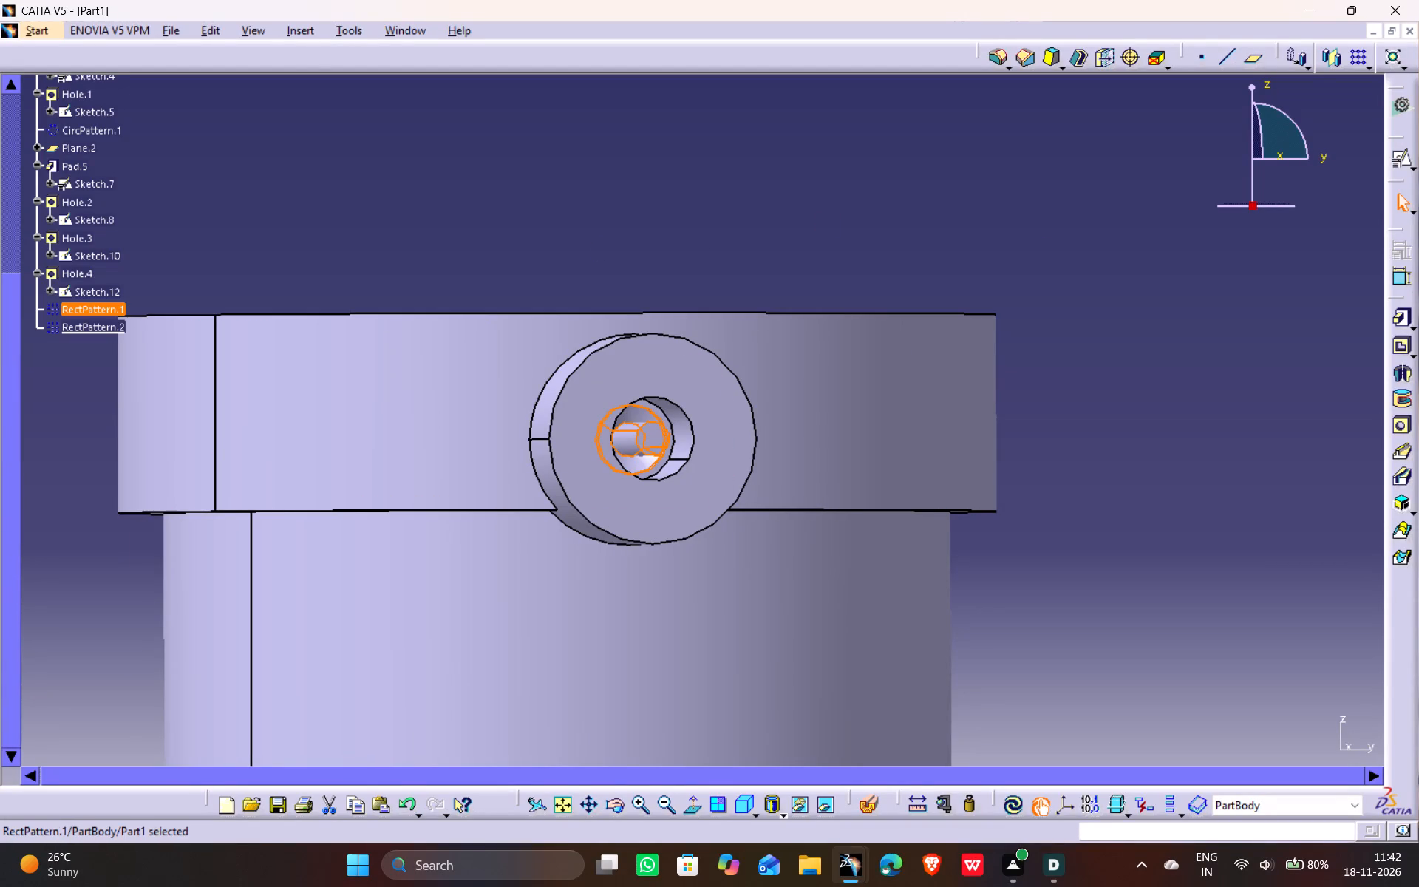
key("Delete")
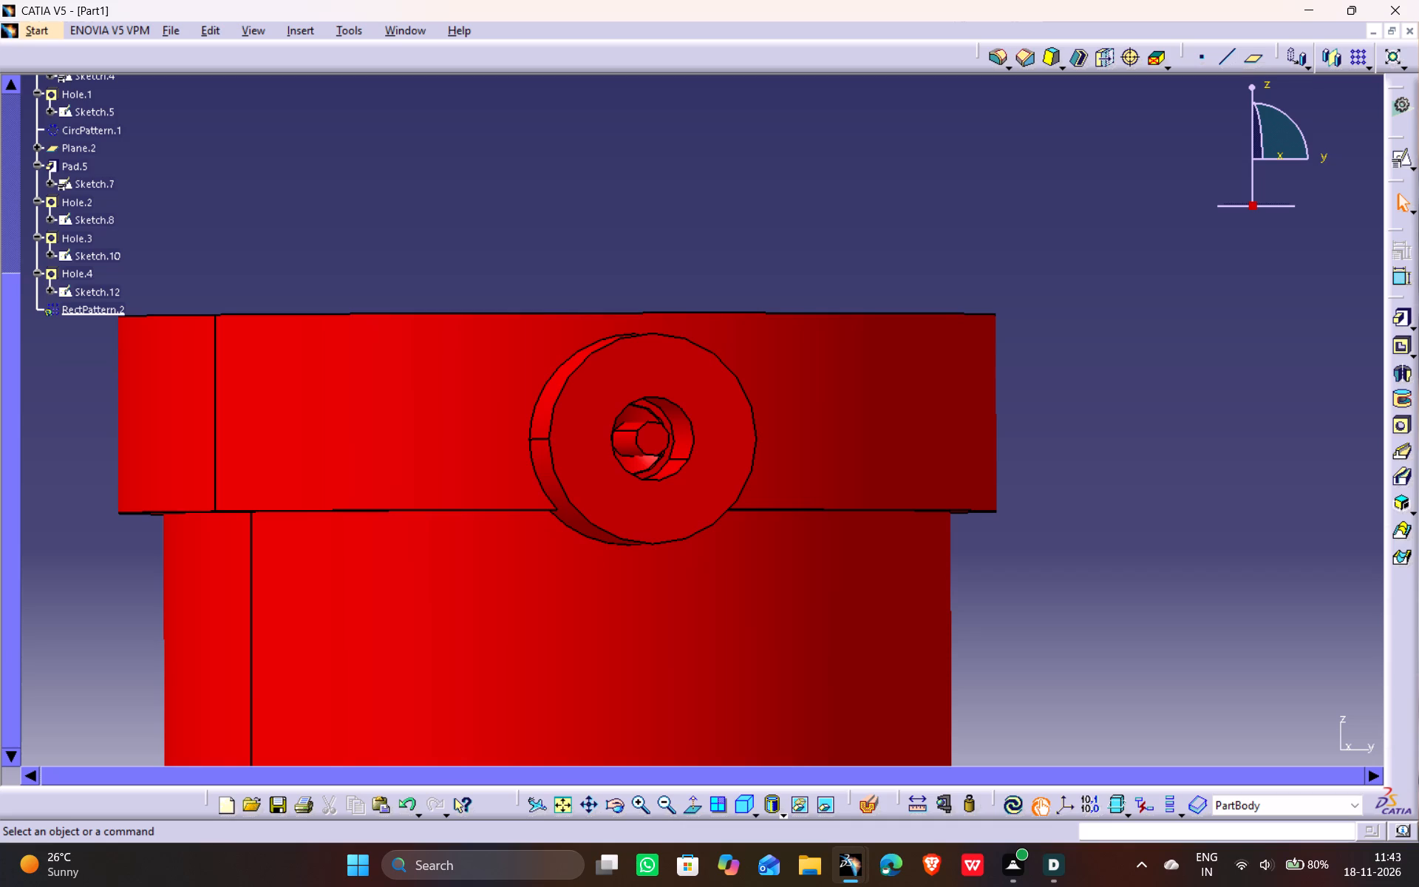
key("u")
key("ctrl+u")
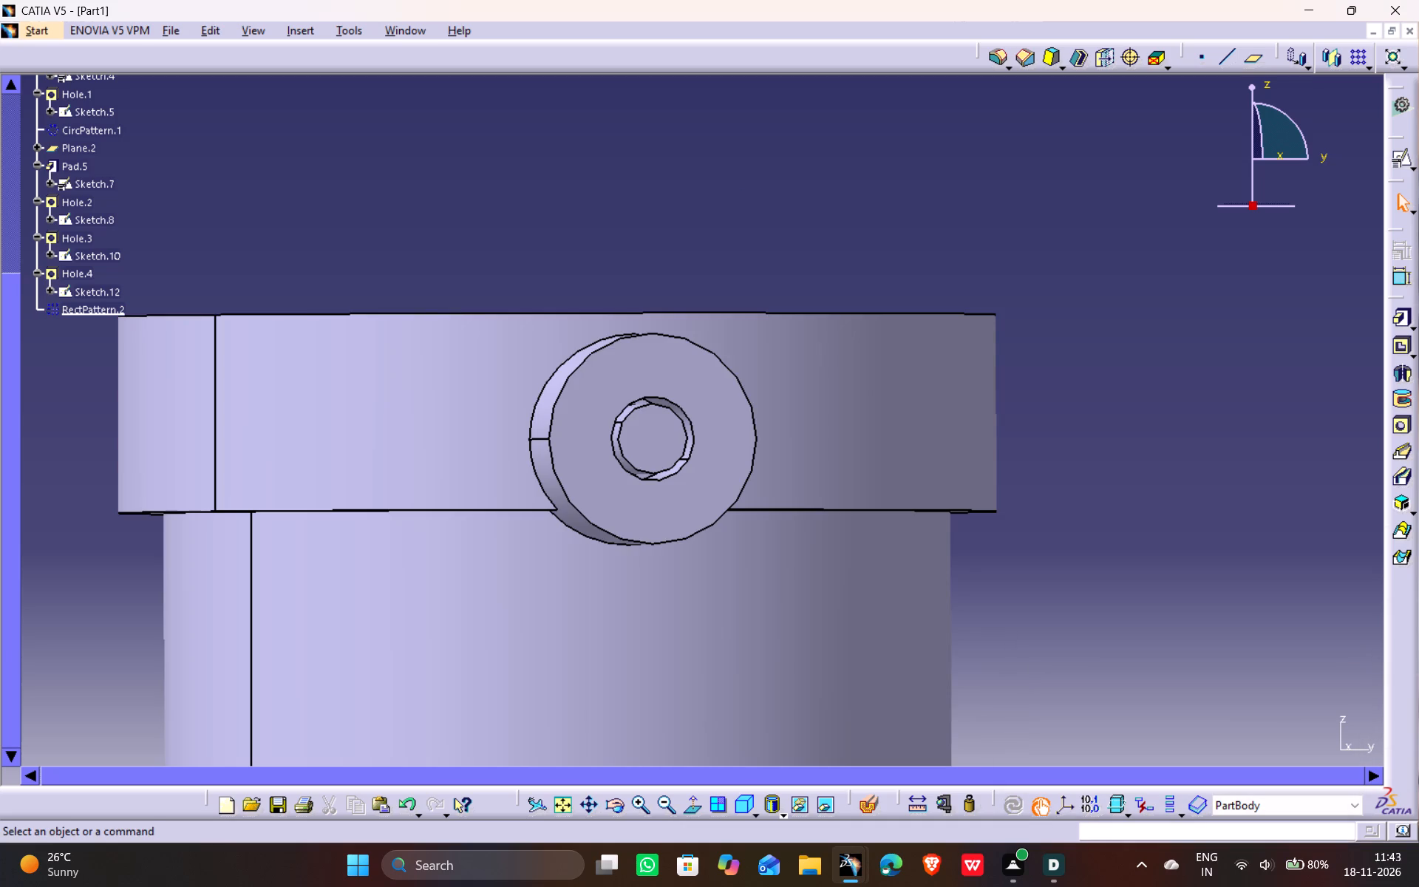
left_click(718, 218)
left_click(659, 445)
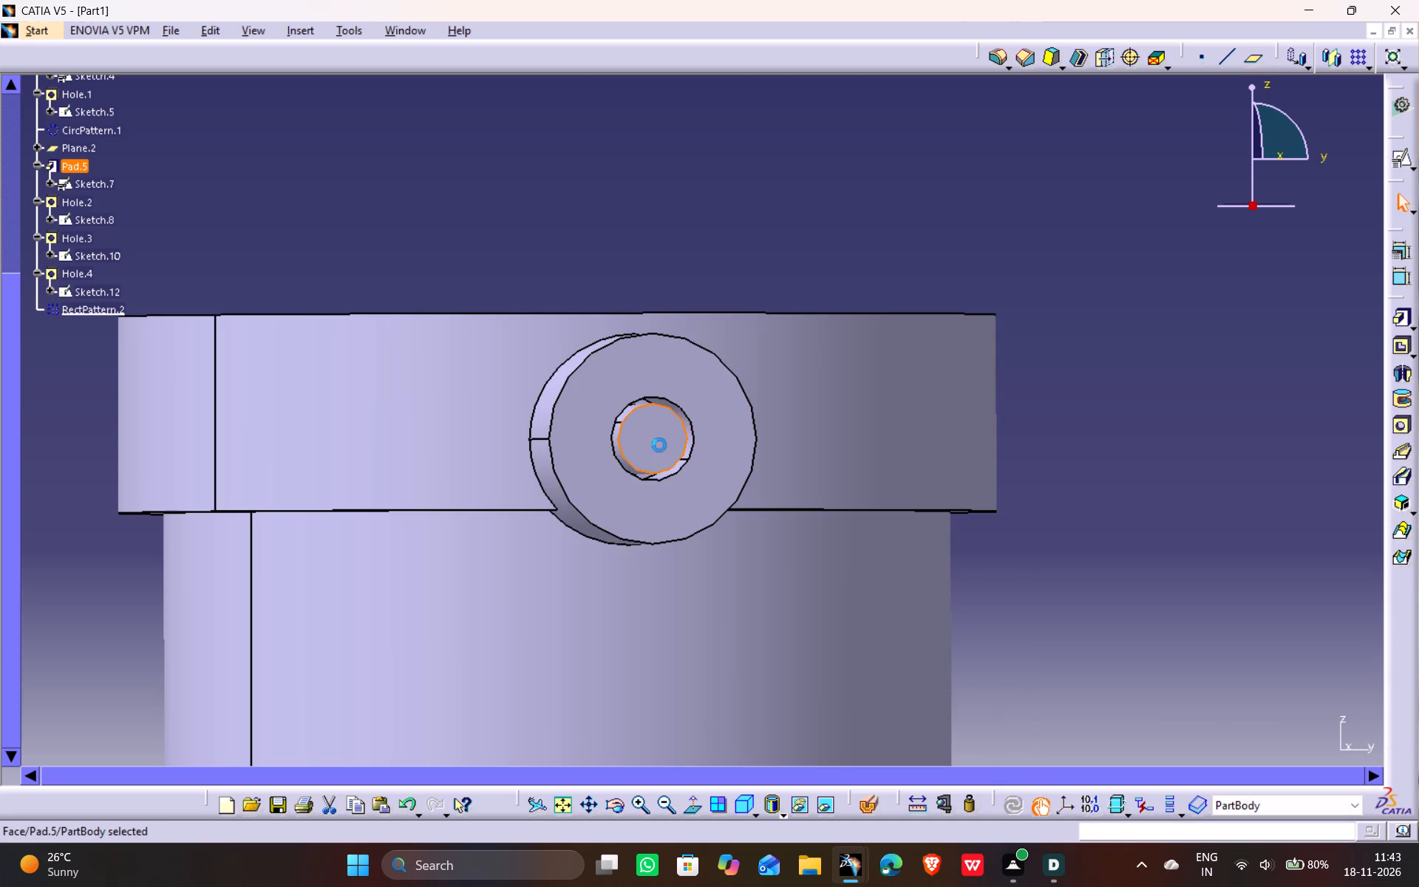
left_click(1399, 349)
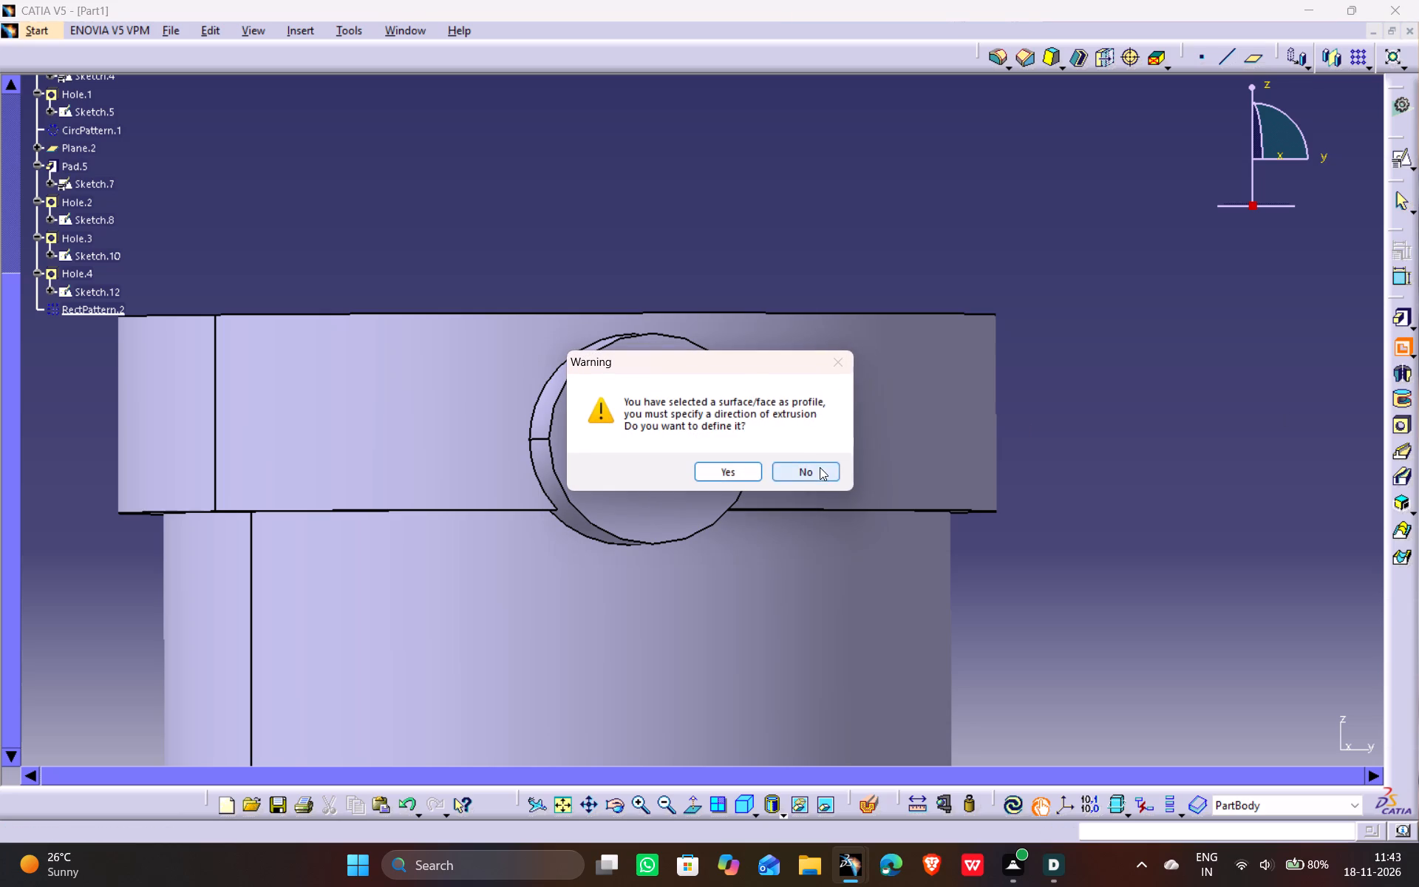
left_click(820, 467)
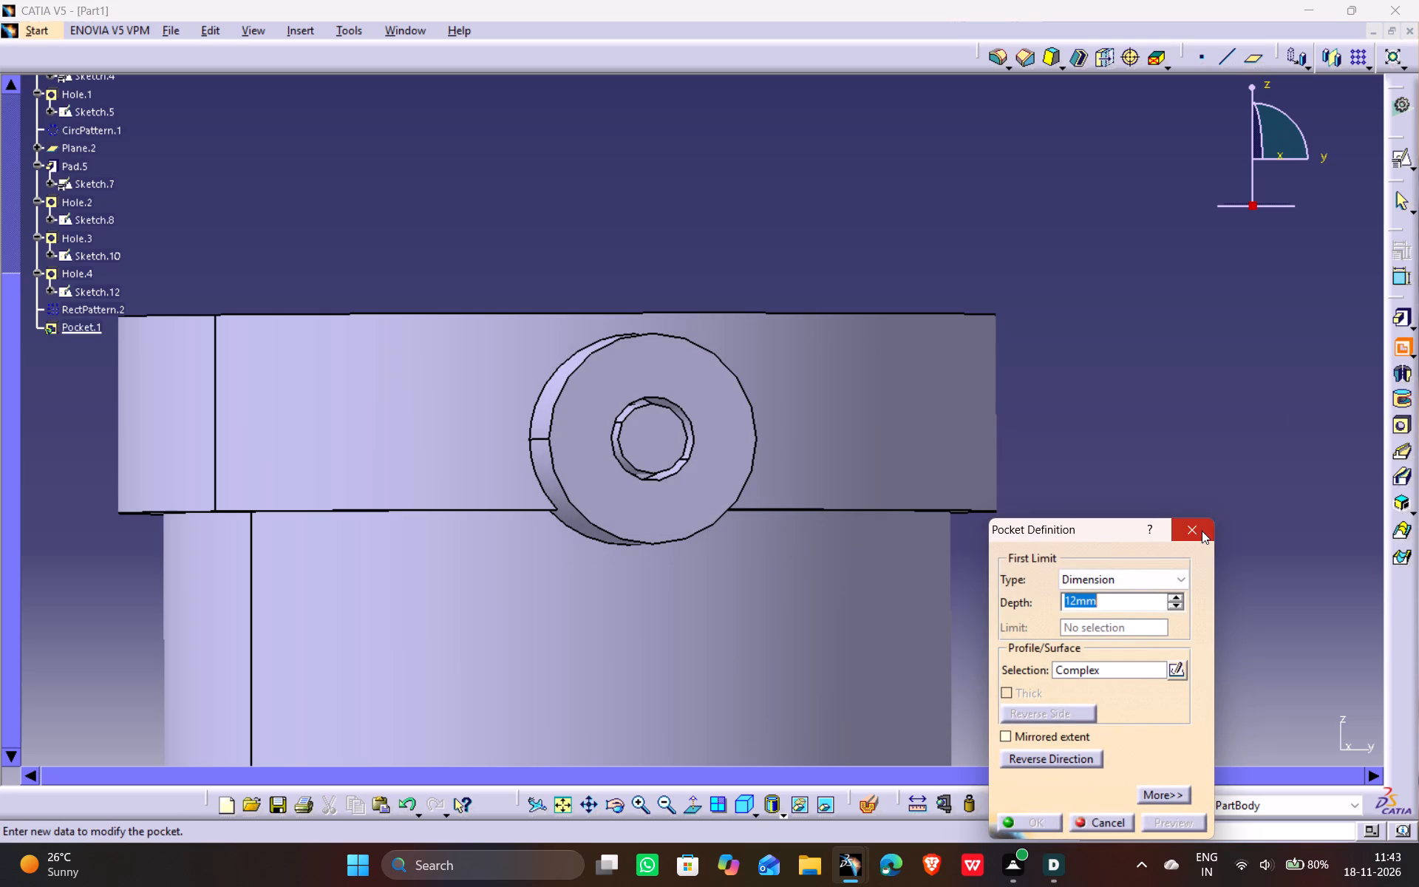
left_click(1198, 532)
Define a blind hole on the upper boss's recessed bore face with 10 mm diameter, 18 mm depth and a 120-degree V-bottom.
left_click(1404, 426)
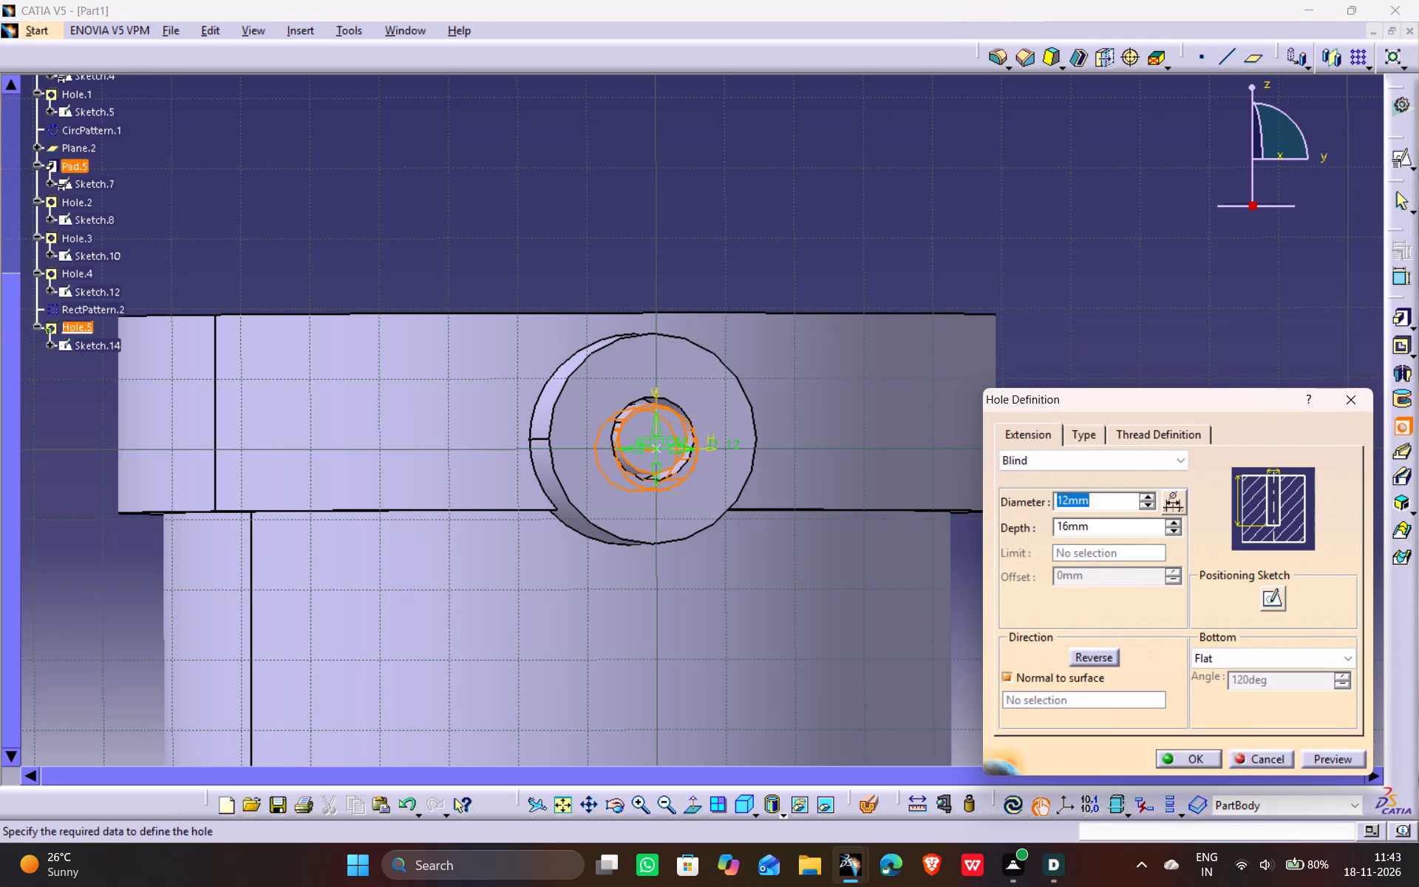
middle_click_drag(695, 381, 639, 408)
scroll(691, 381, "down", 3)
left_click_drag(681, 381, 639, 408)
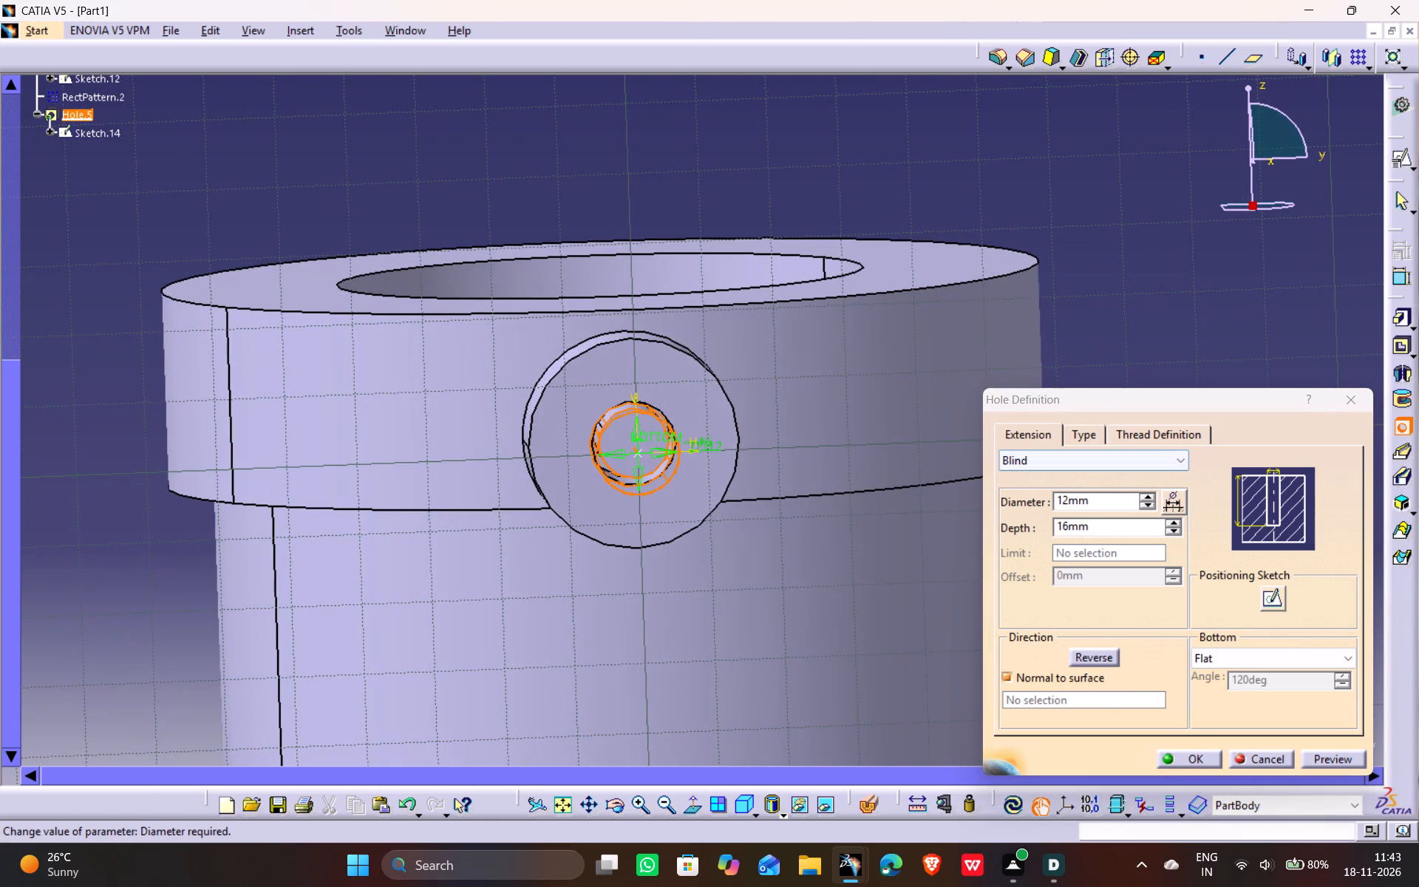
left_click(1072, 497)
key("BackSpace")
key("0")
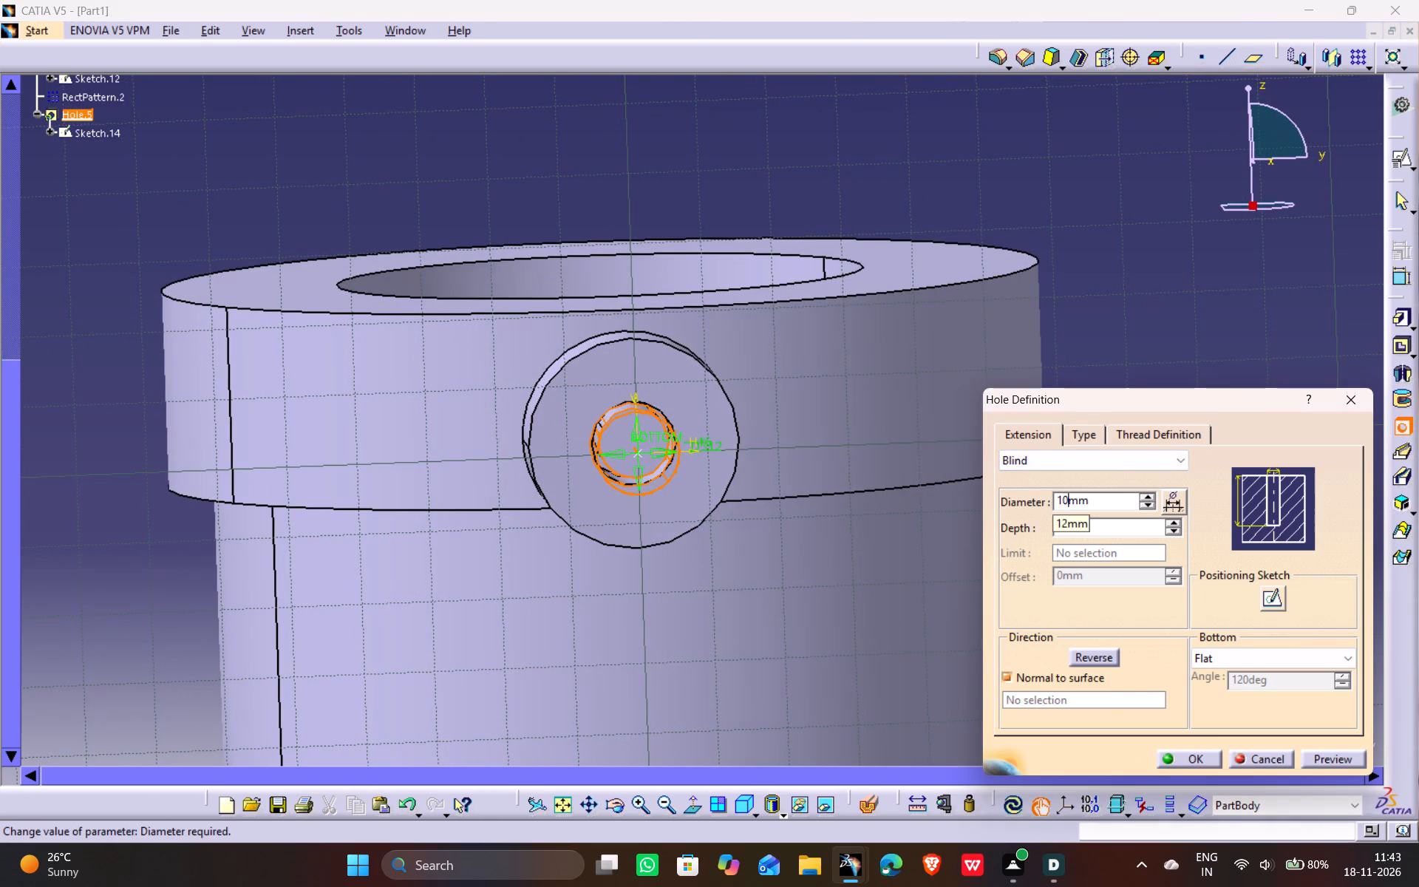
left_click(1066, 528)
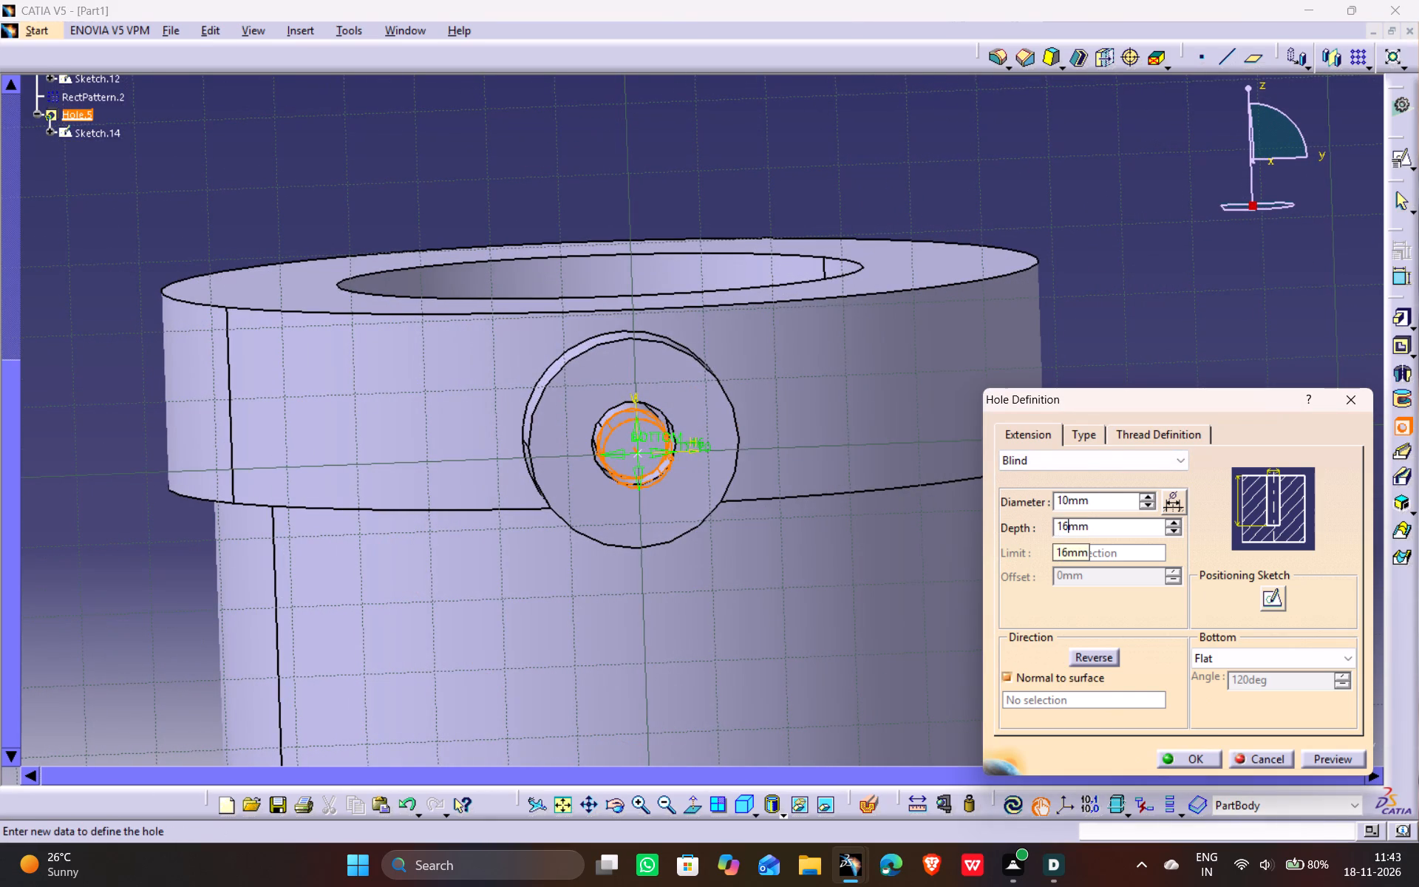
key("BackSpace")
key("8")
left_click(1205, 655)
left_click(1215, 692)
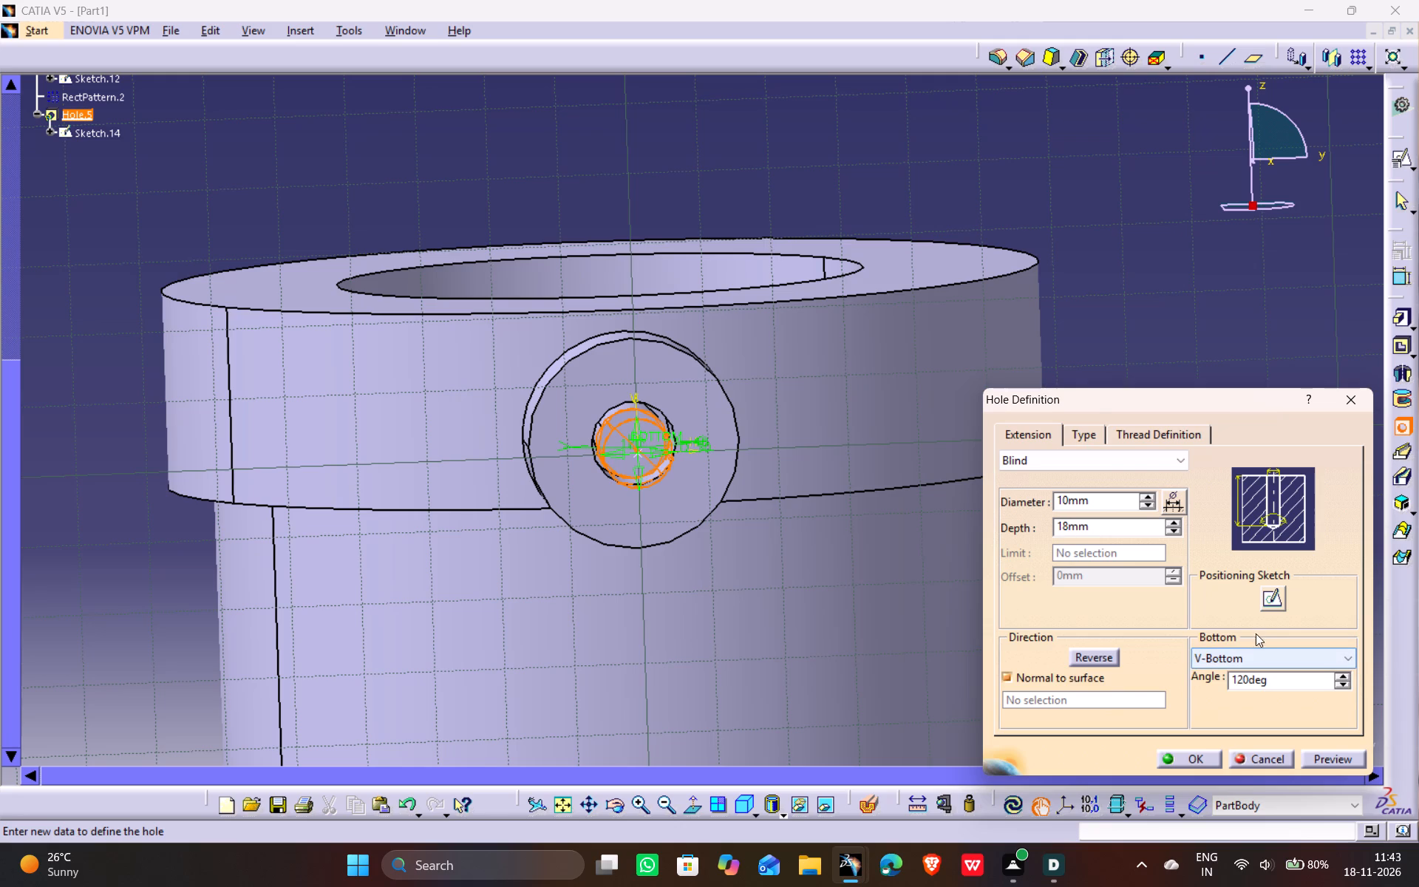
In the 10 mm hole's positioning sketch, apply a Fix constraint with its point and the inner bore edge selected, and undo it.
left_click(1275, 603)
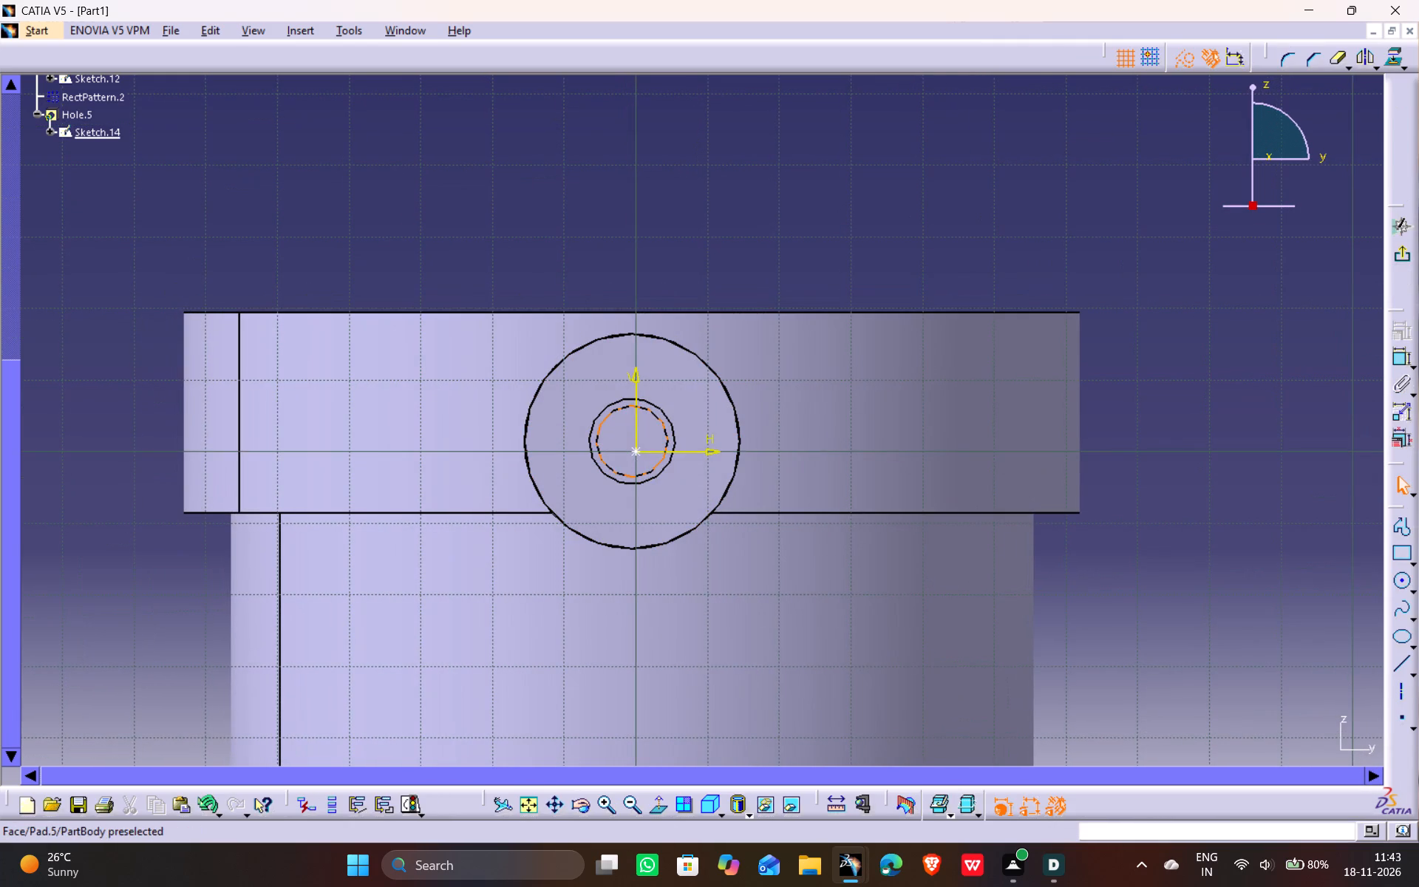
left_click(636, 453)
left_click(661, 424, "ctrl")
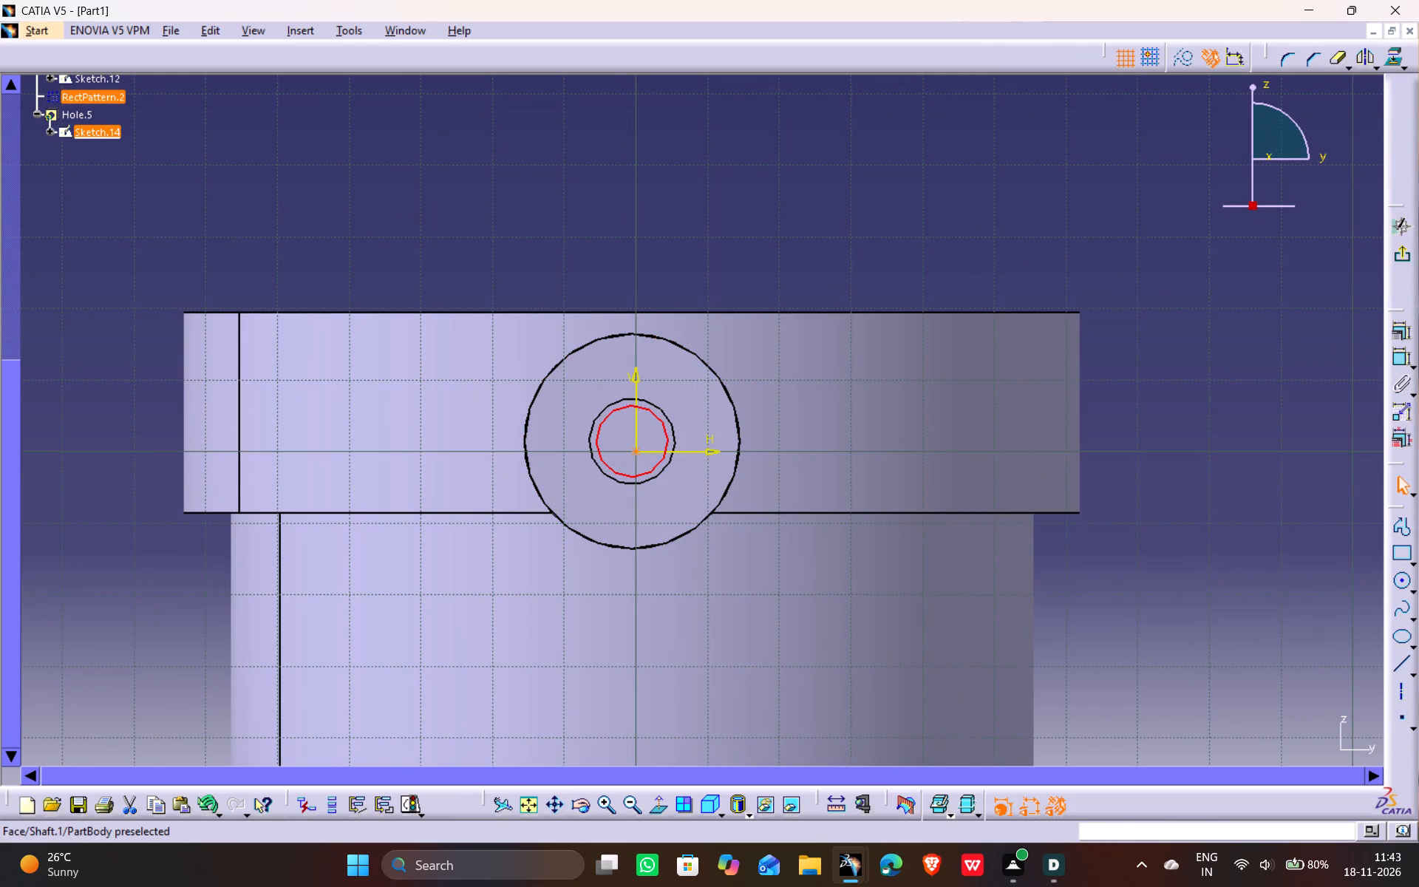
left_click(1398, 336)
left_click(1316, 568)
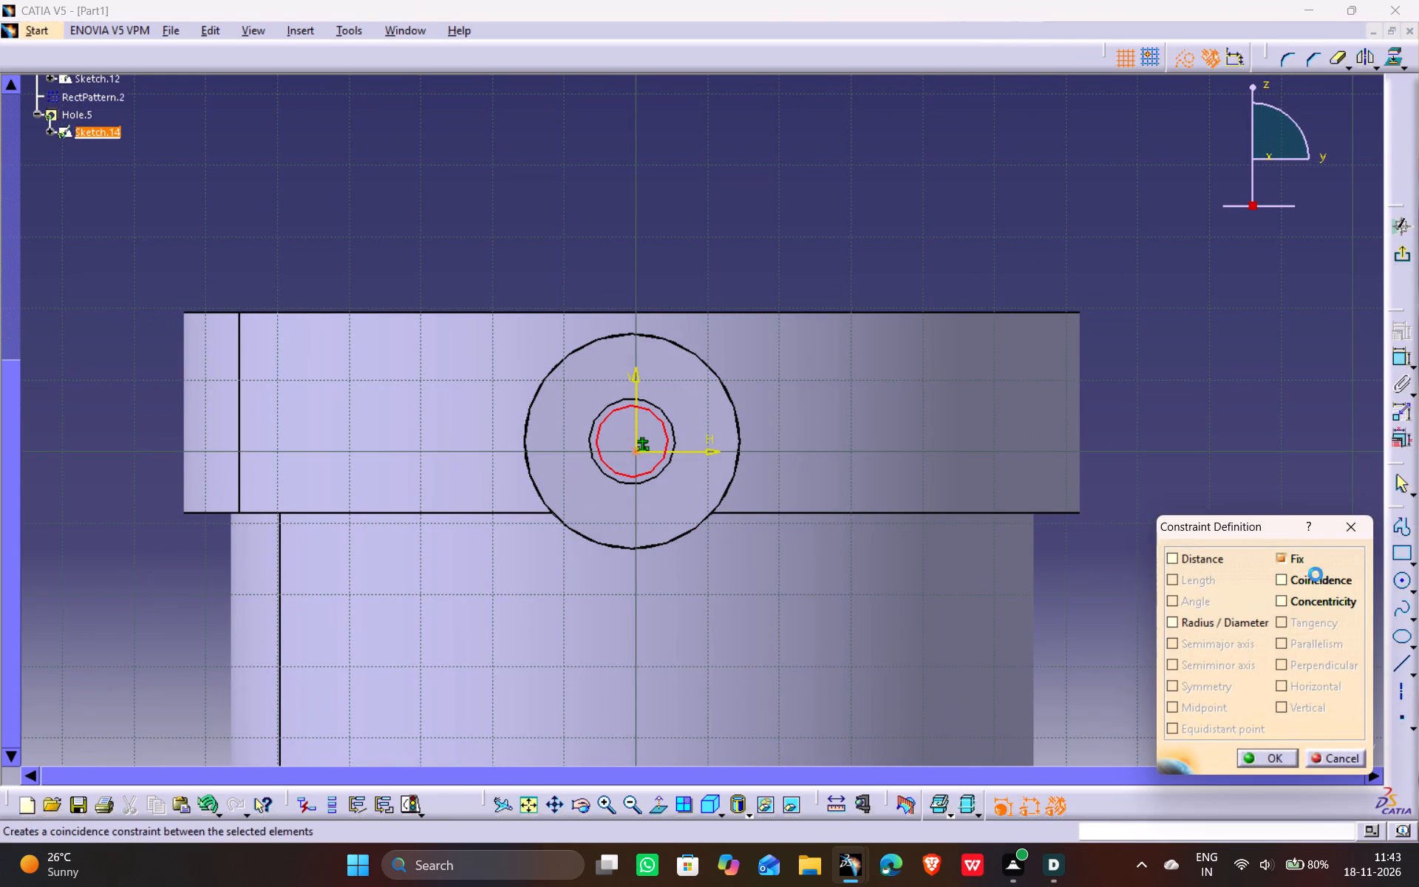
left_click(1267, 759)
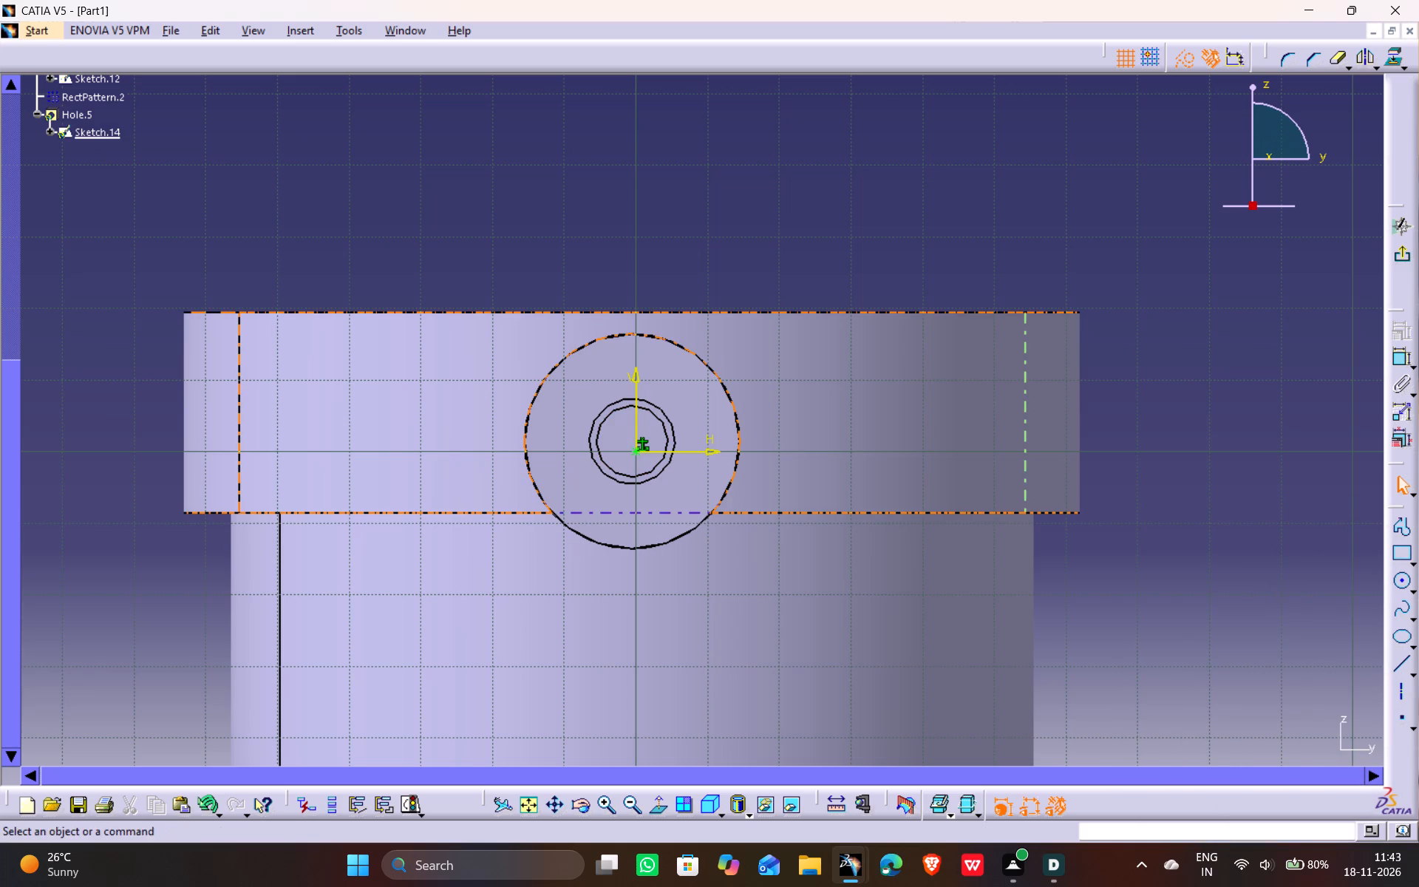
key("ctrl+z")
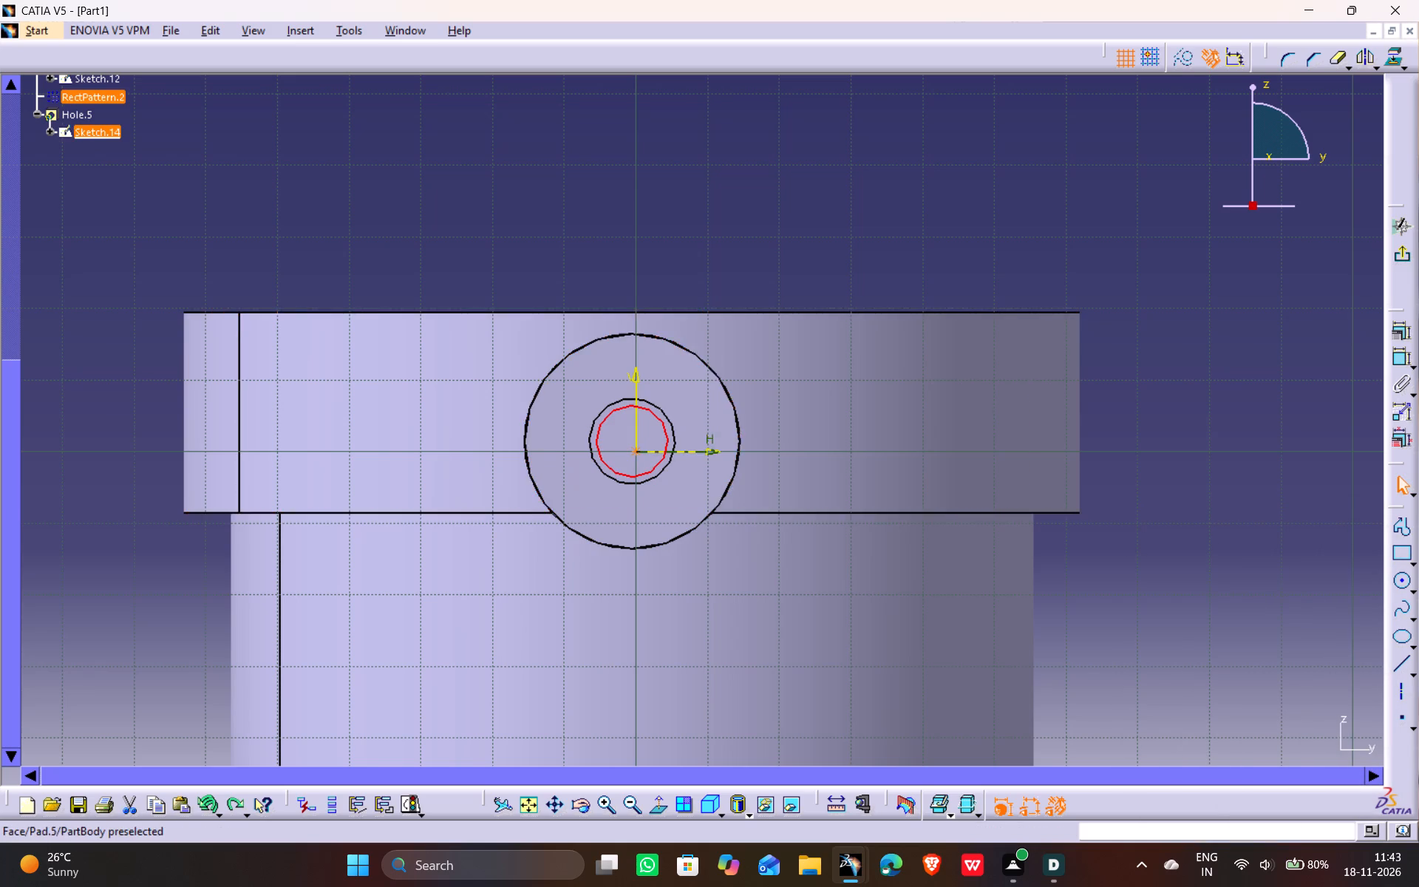
Constrain the positioning point concentric with the inner bore edge, exit the sketch, preview the 10 mm hole and apply it.
left_click(1402, 334)
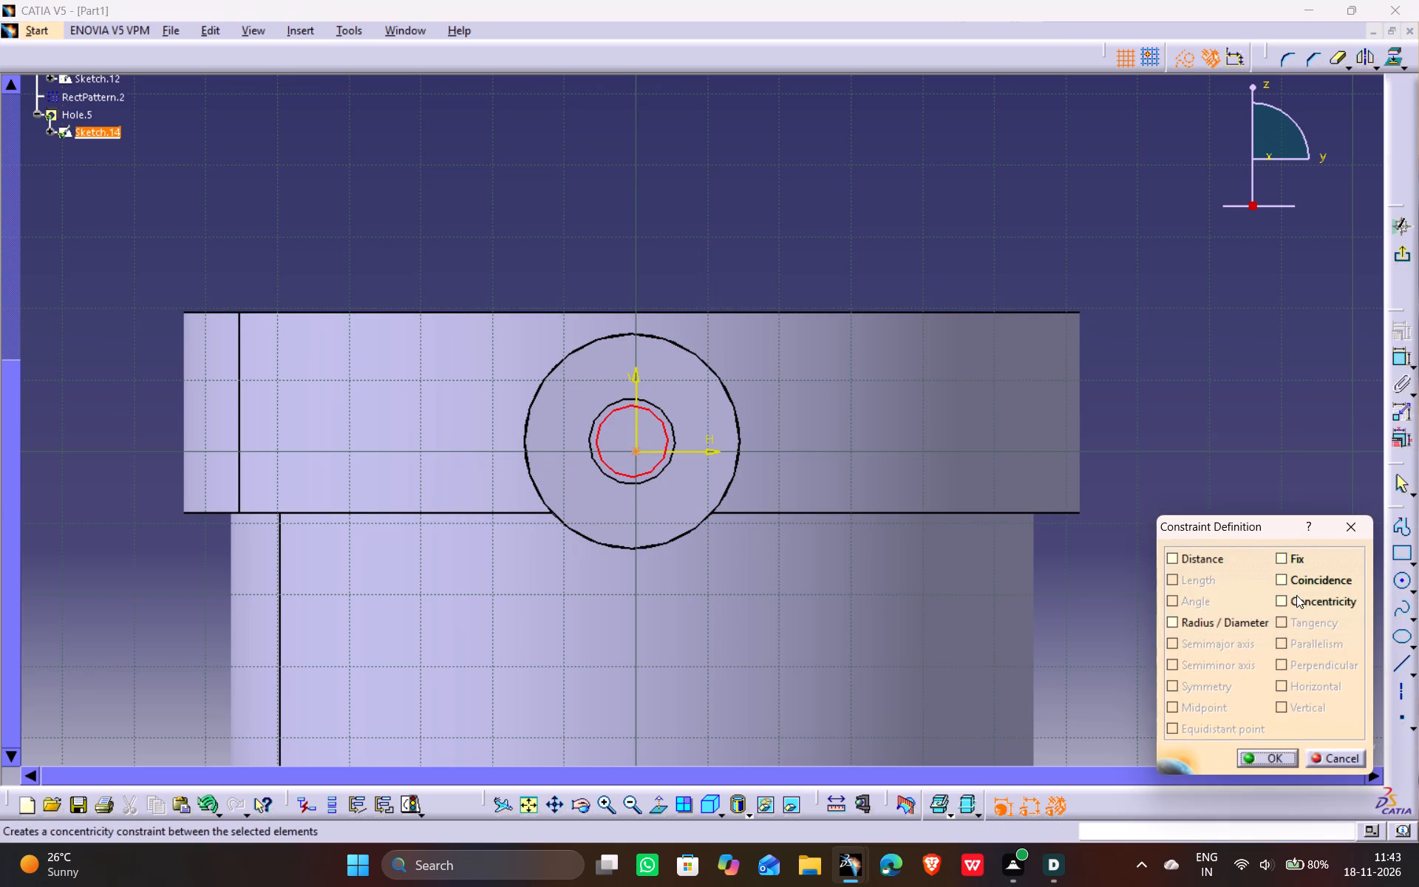
left_click(1297, 595)
left_click(1269, 758)
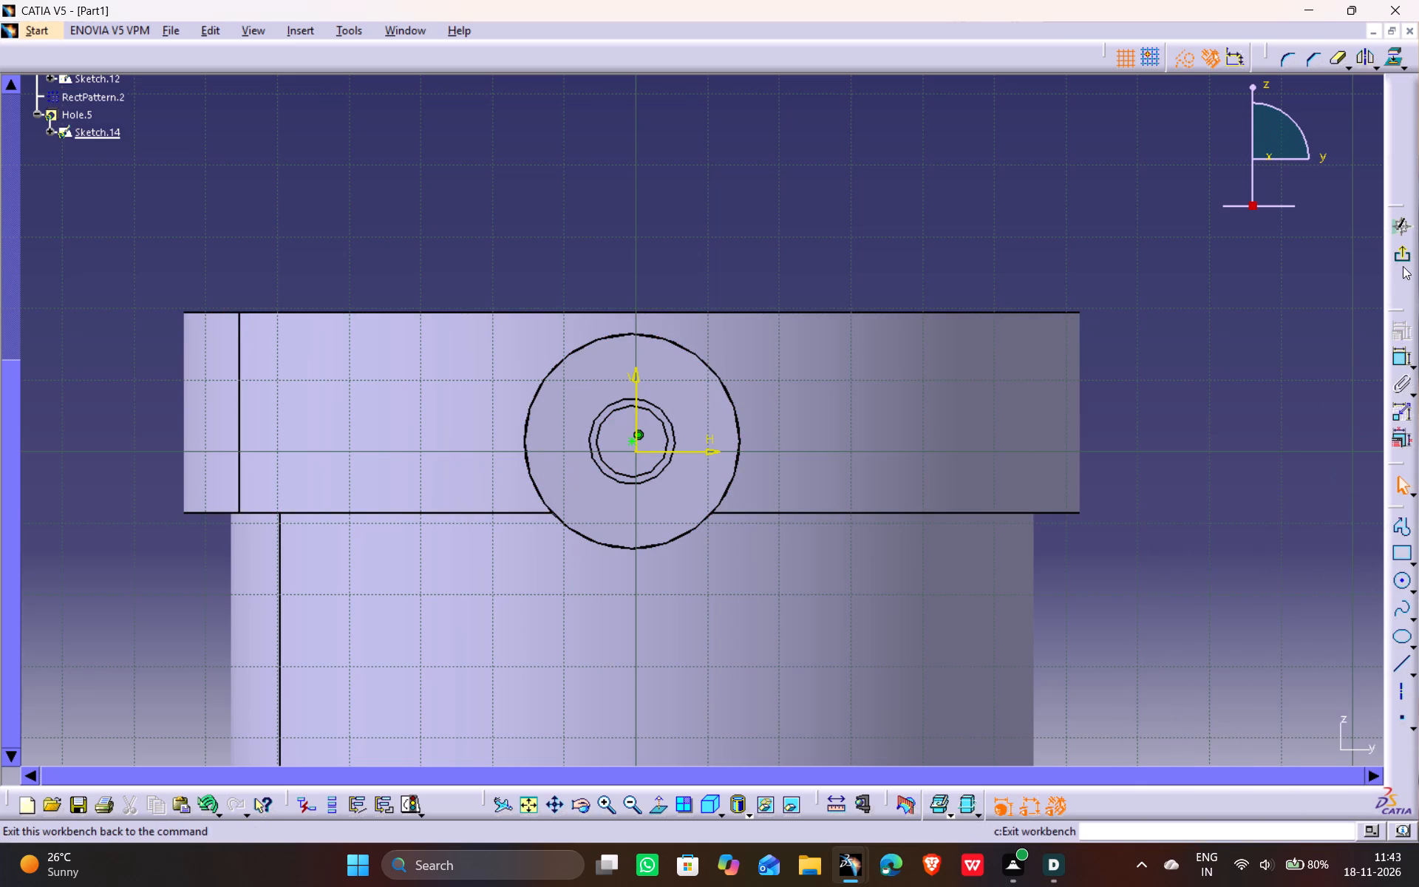
left_click(1404, 262)
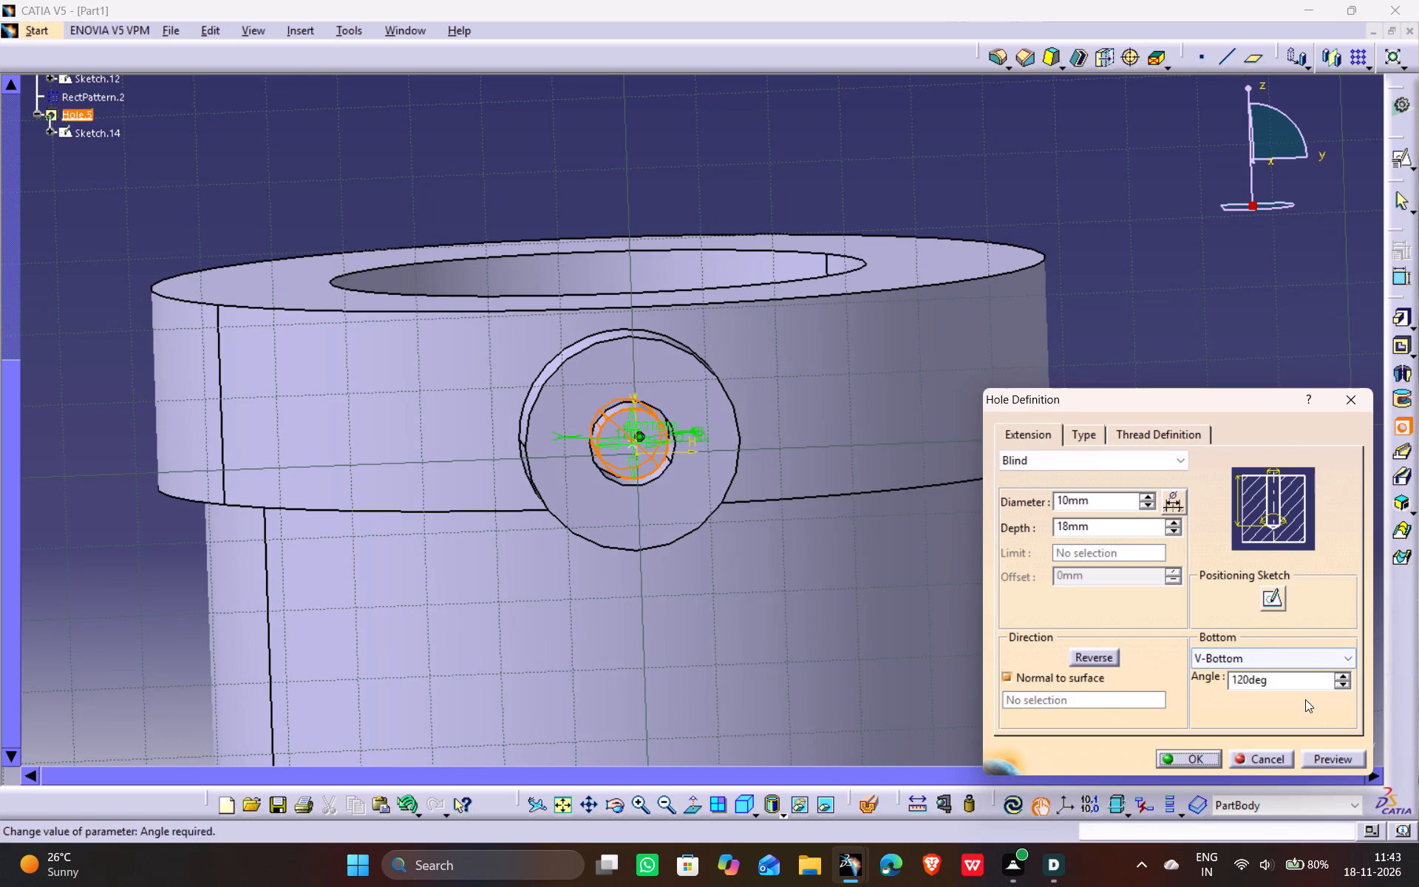
left_click(1327, 758)
left_click(1205, 755)
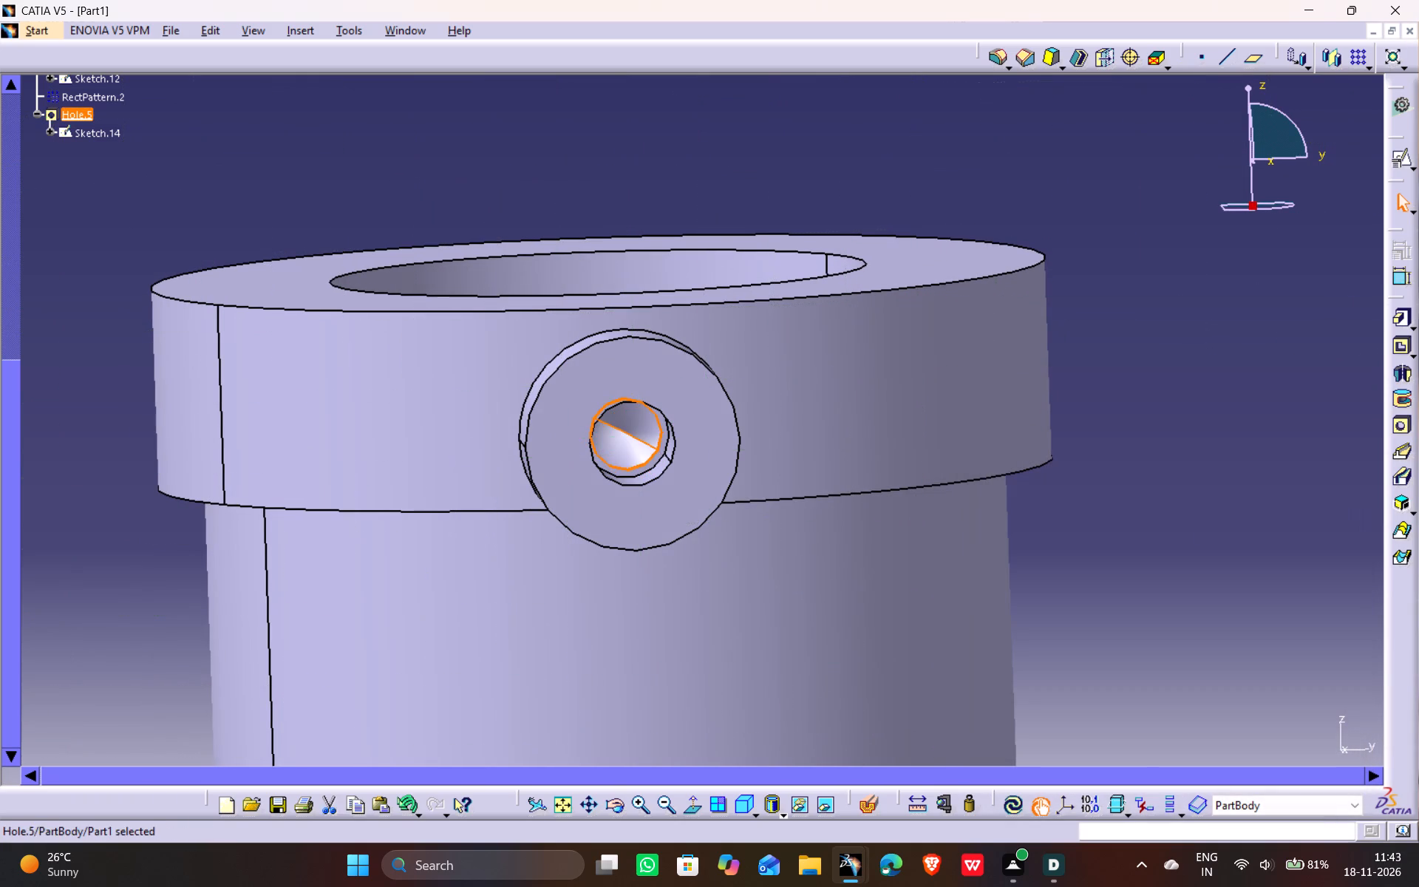
left_click(1227, 508)
Examine the bores of the upper and lower bosses from several angles.
middle_click_drag(752, 514, 746, 576)
scroll(752, 513, "down", 3)
left_click_drag(748, 512, 746, 576)
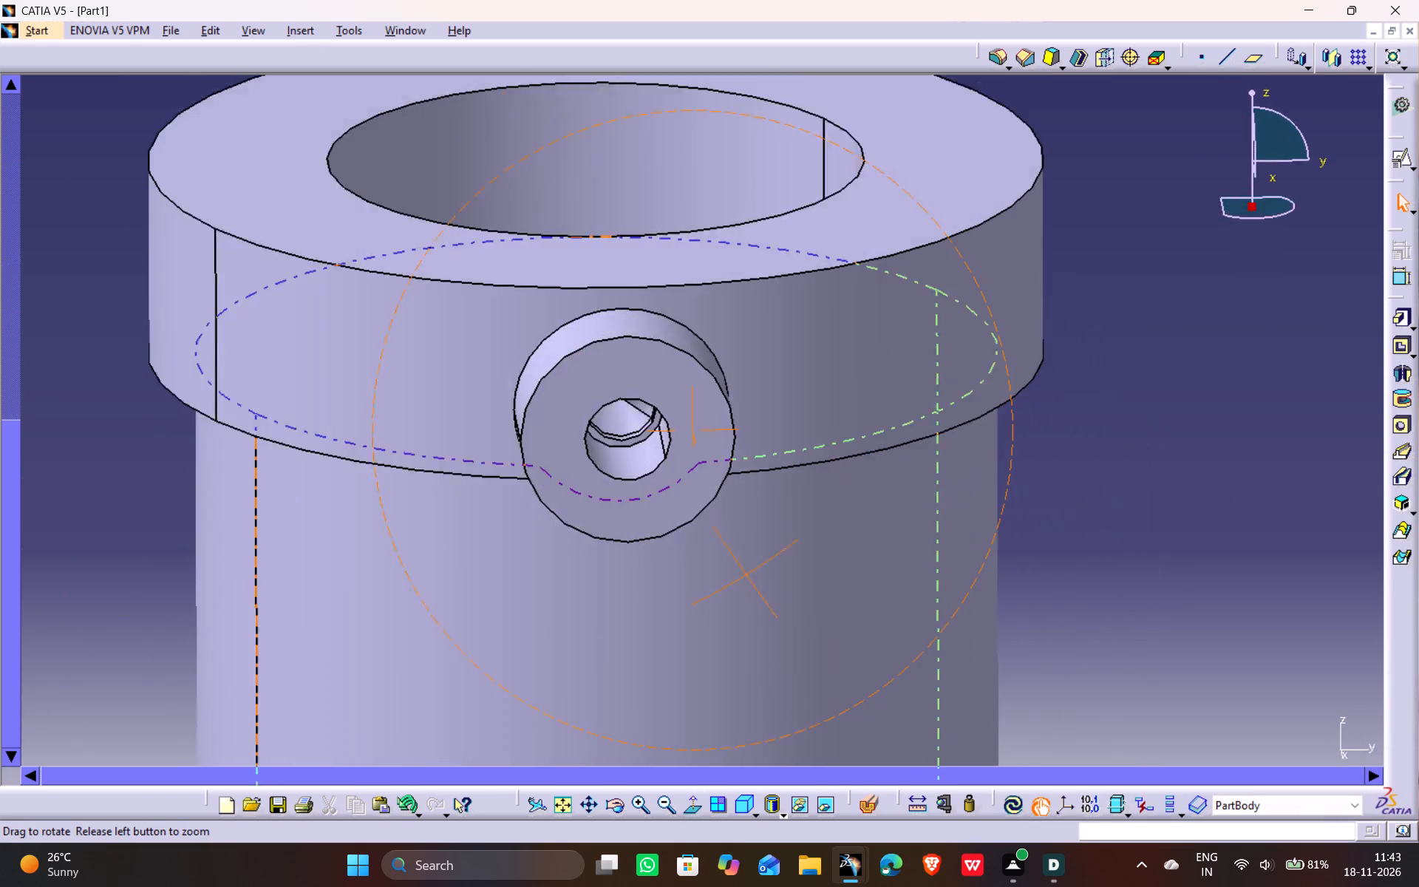
left_click_drag(746, 576, 849, 540)
middle_click_drag(746, 576, 845, 536)
scroll(846, 537, "down", 1)
middle_click_drag(686, 644, 601, 250)
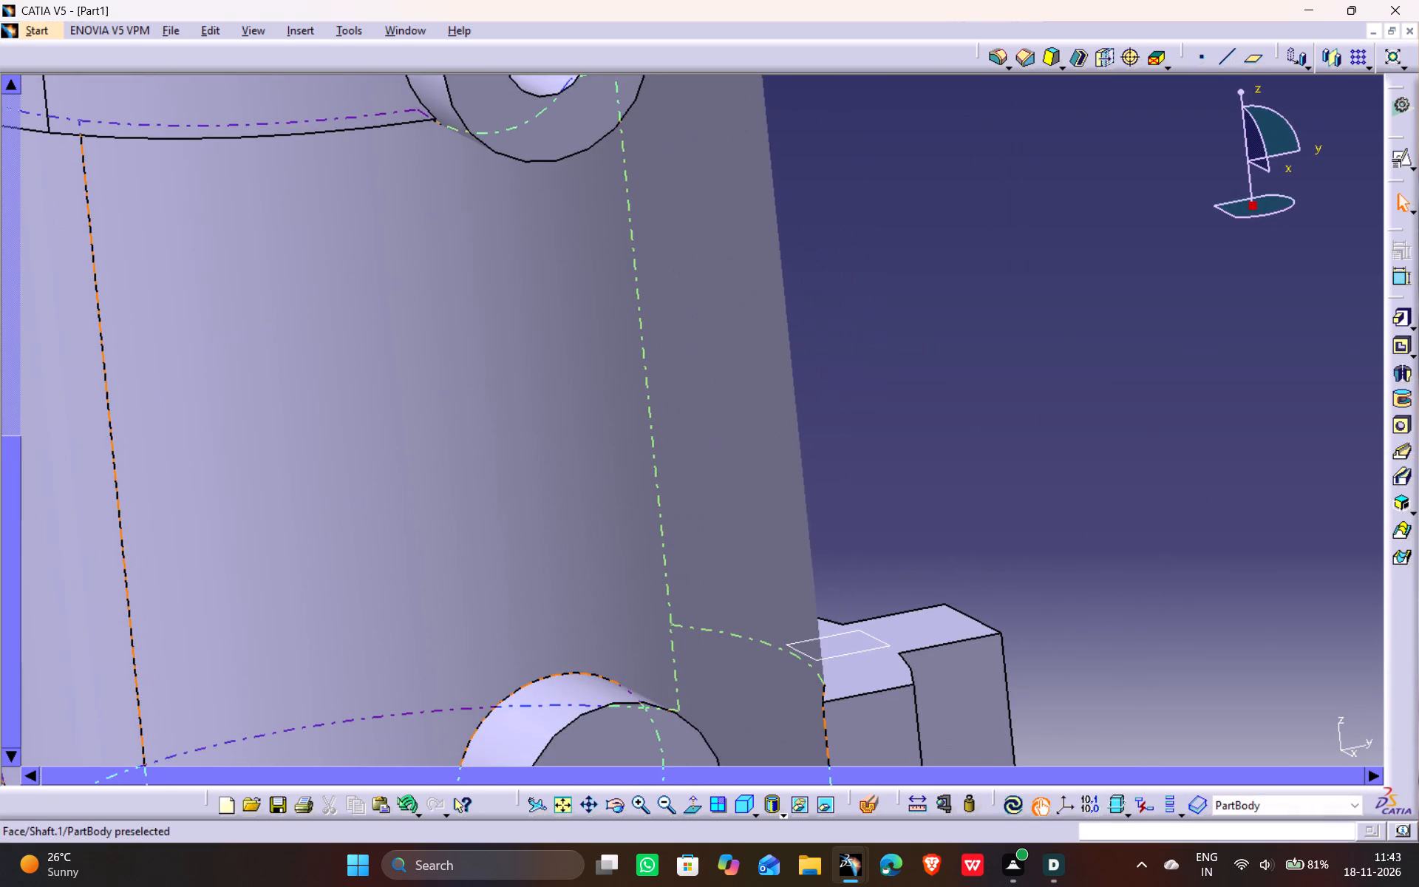
middle_click_drag(492, 709, 426, 376)
middle_click_drag(588, 527, 664, 500)
scroll(588, 527, "down", 3)
left_click_drag(586, 526, 659, 495)
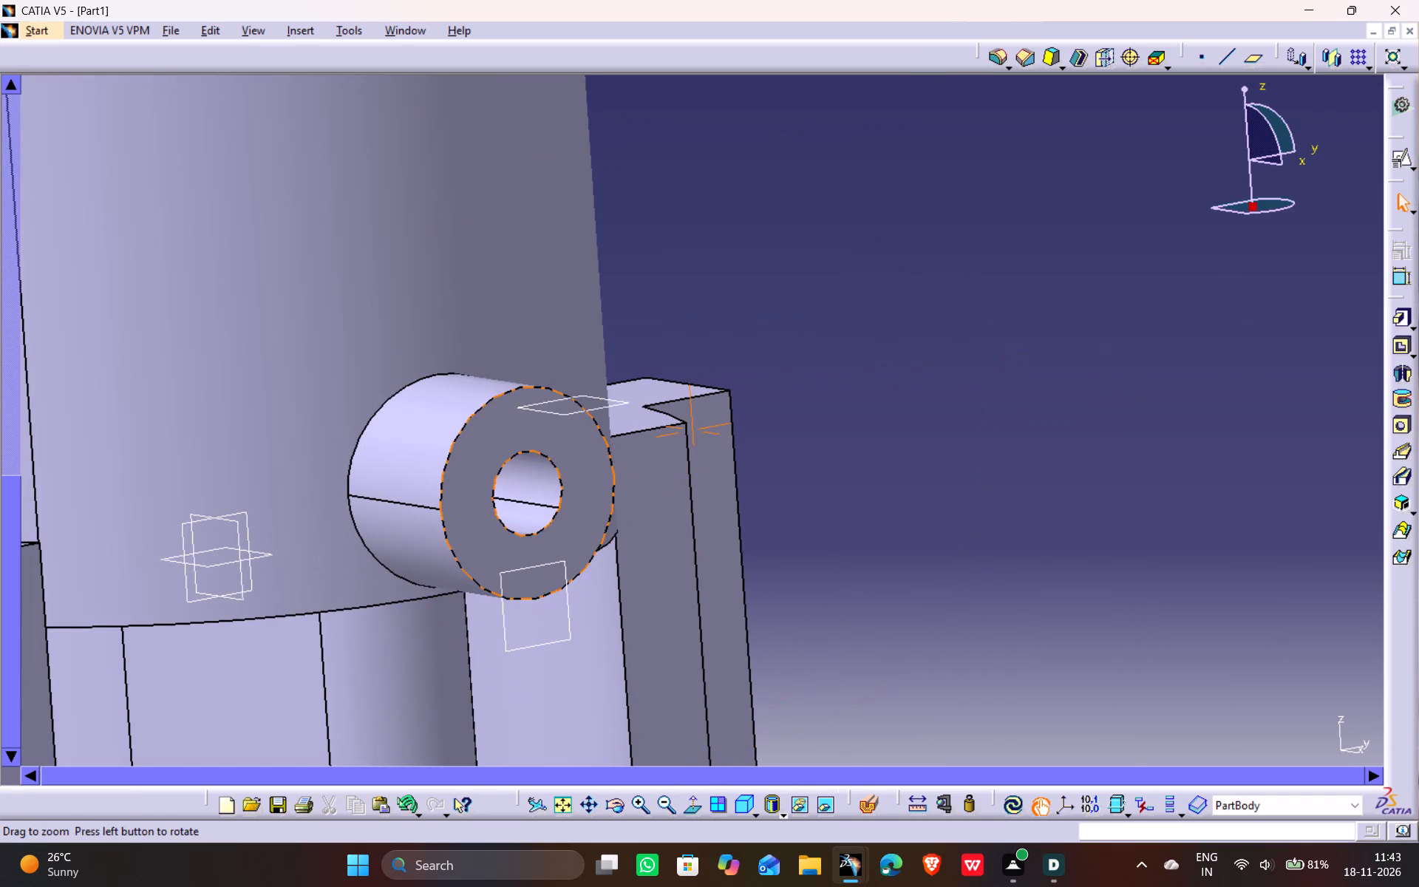
Apply a 15 mm edge fillet where the cylinder wall meets the top of one leg.
left_click(741, 805)
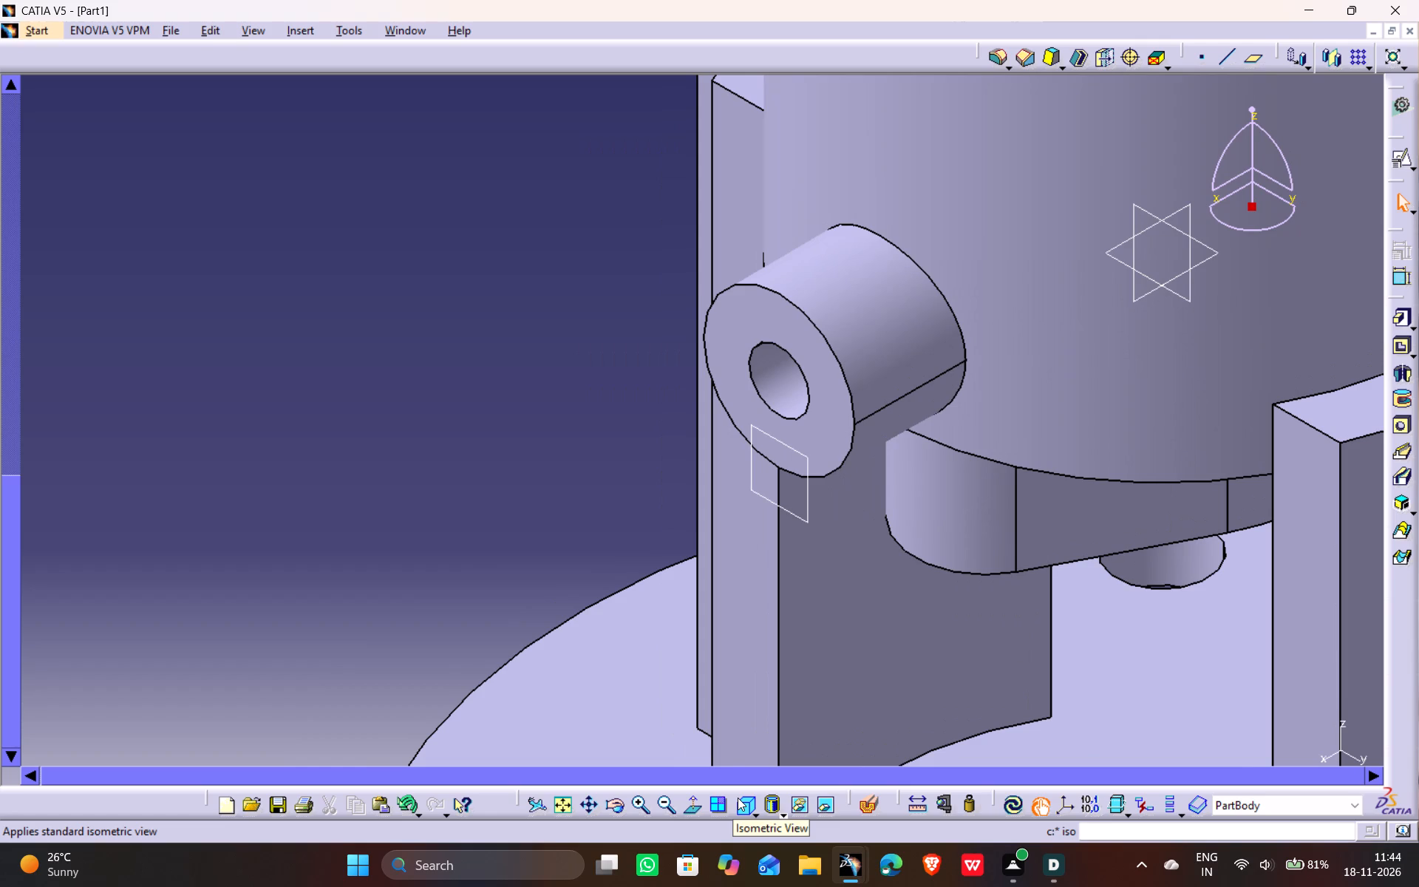
left_click(715, 795)
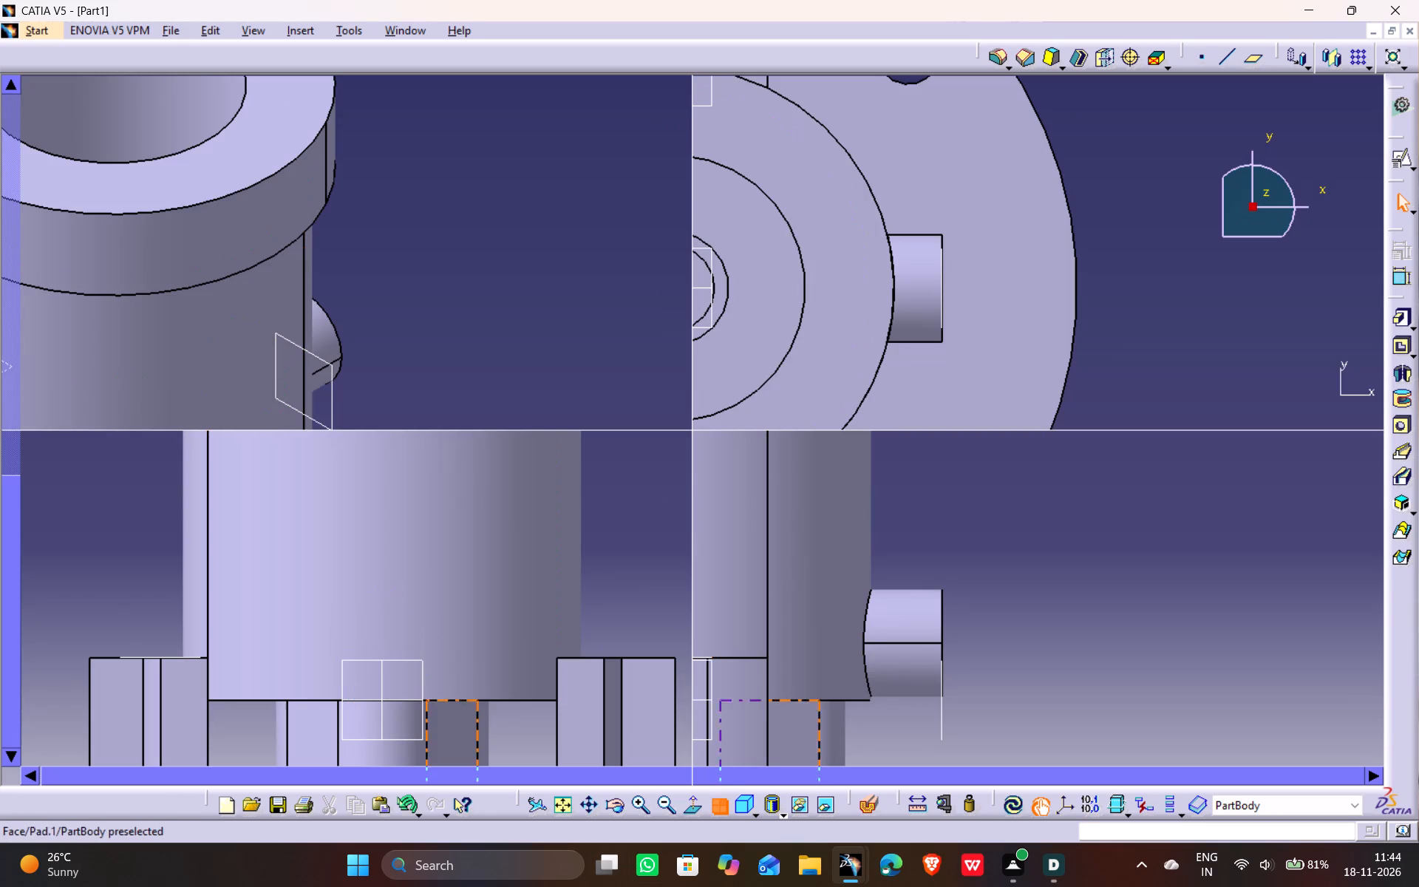
left_click(709, 809)
left_click(752, 807)
double_click(743, 808)
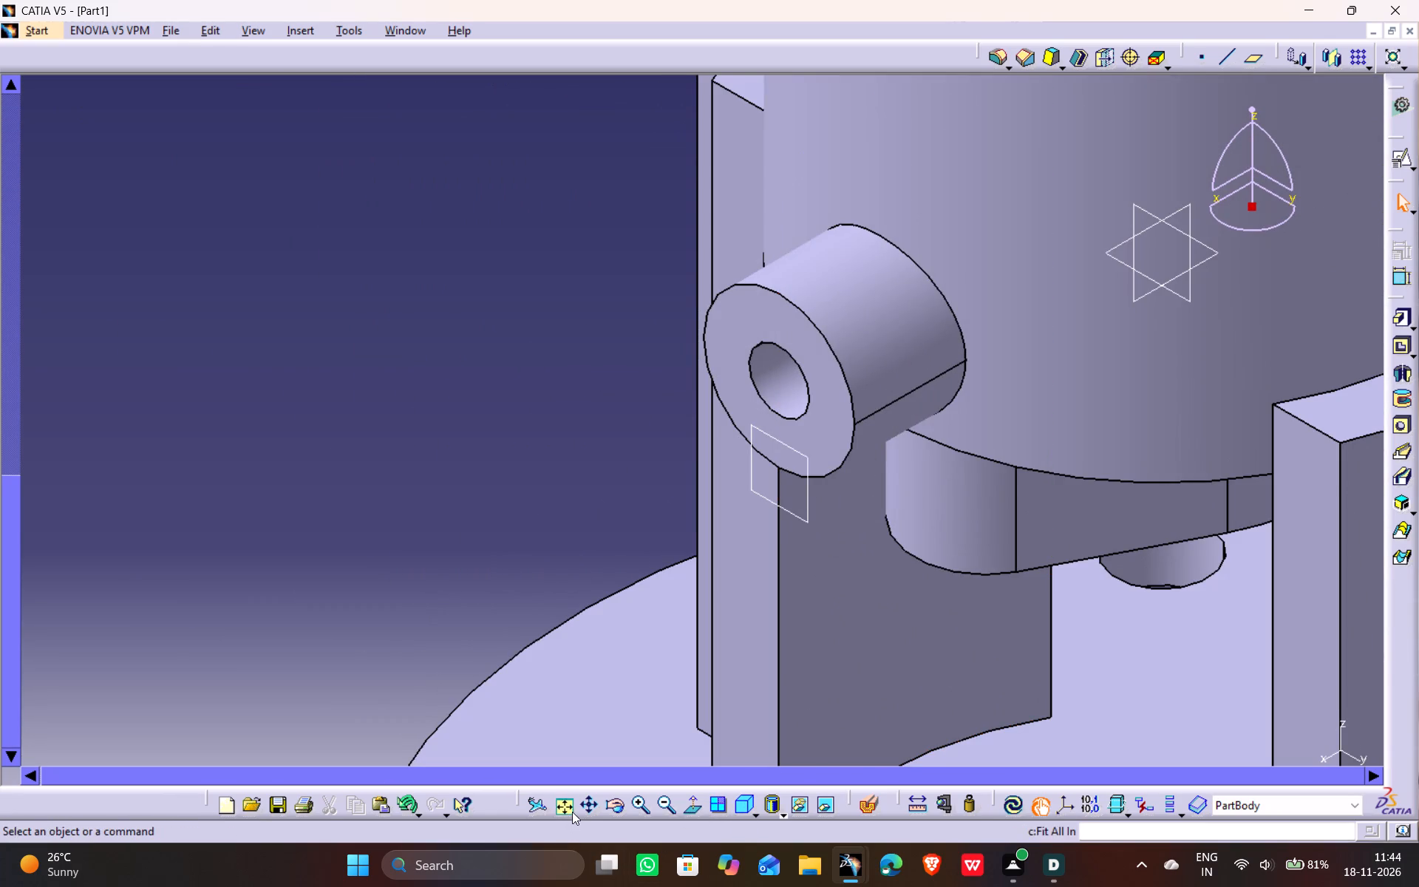
left_click(572, 812)
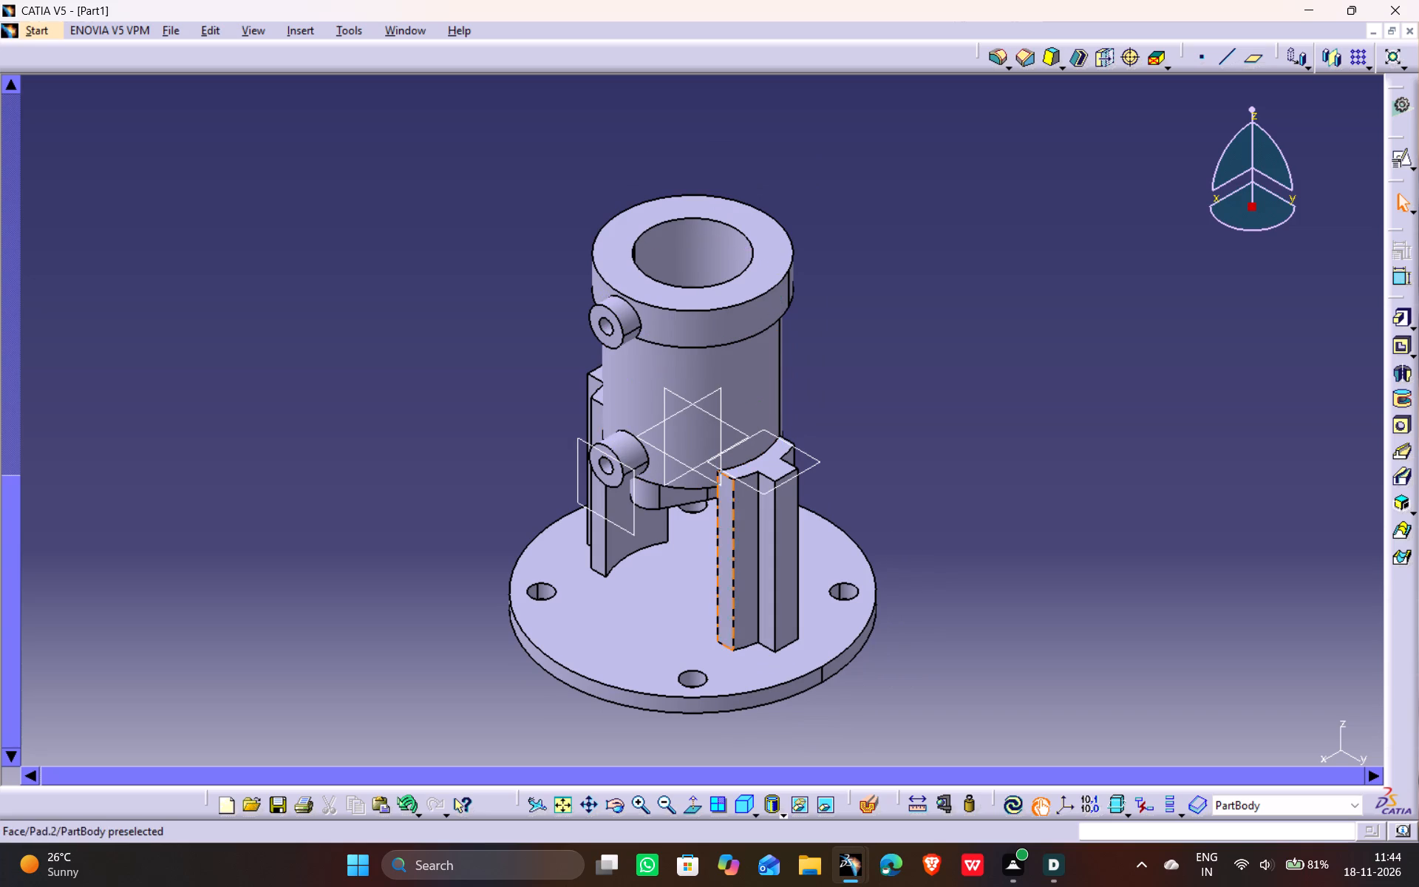
left_click(755, 456)
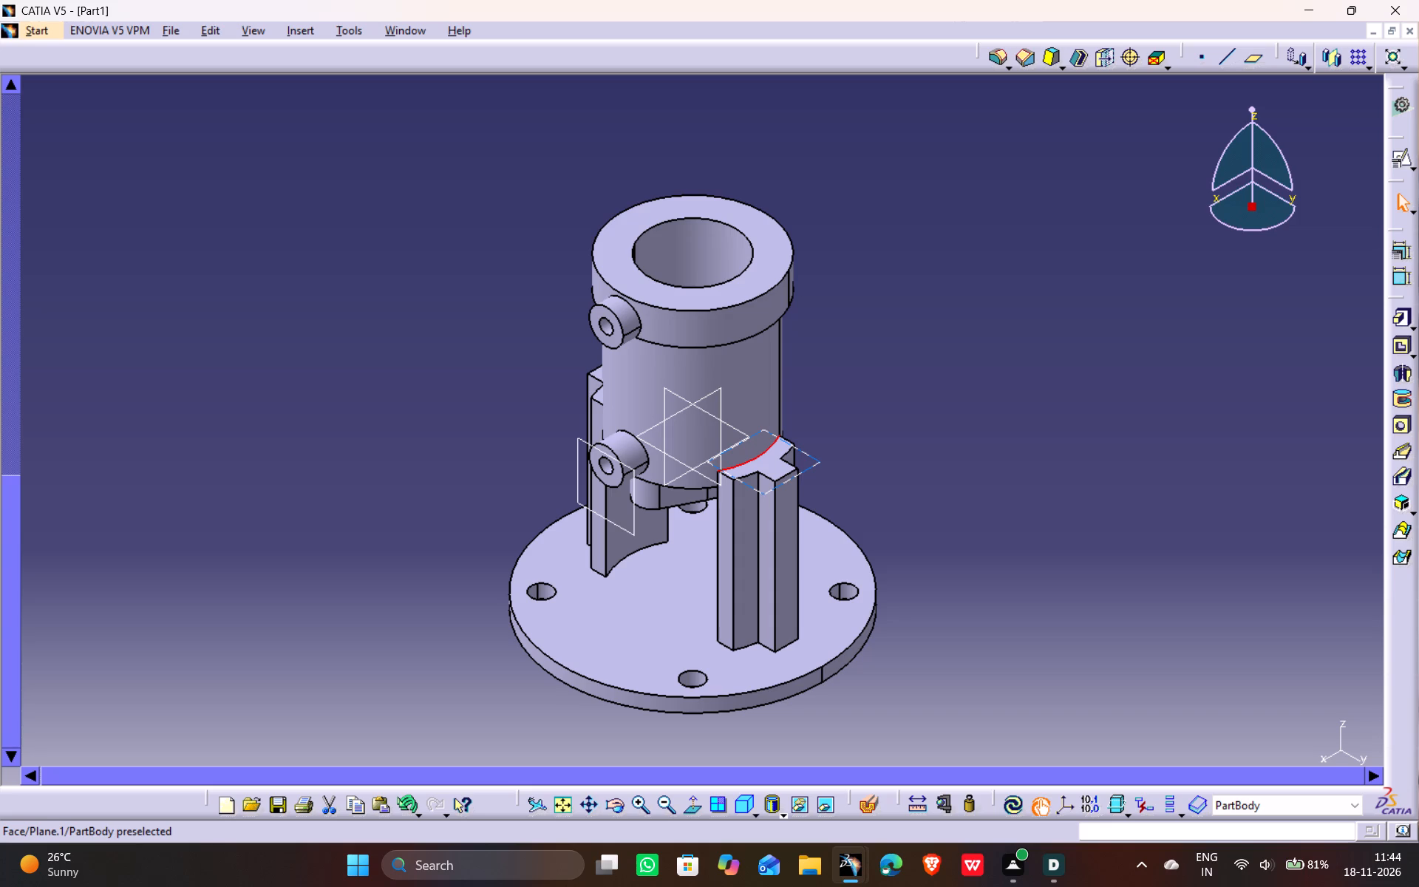
left_click(996, 54)
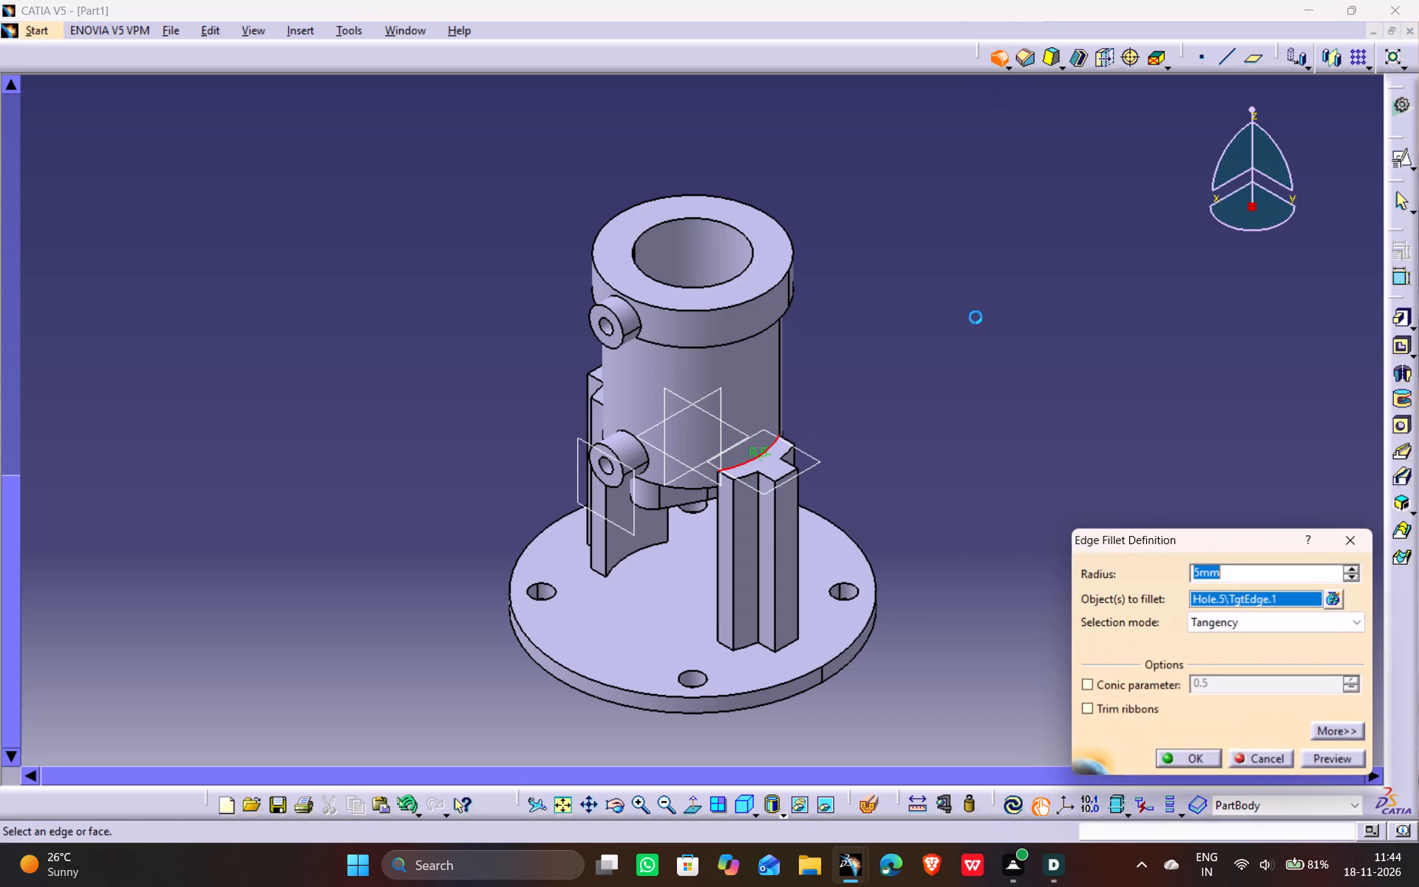
key("1")
key("5")
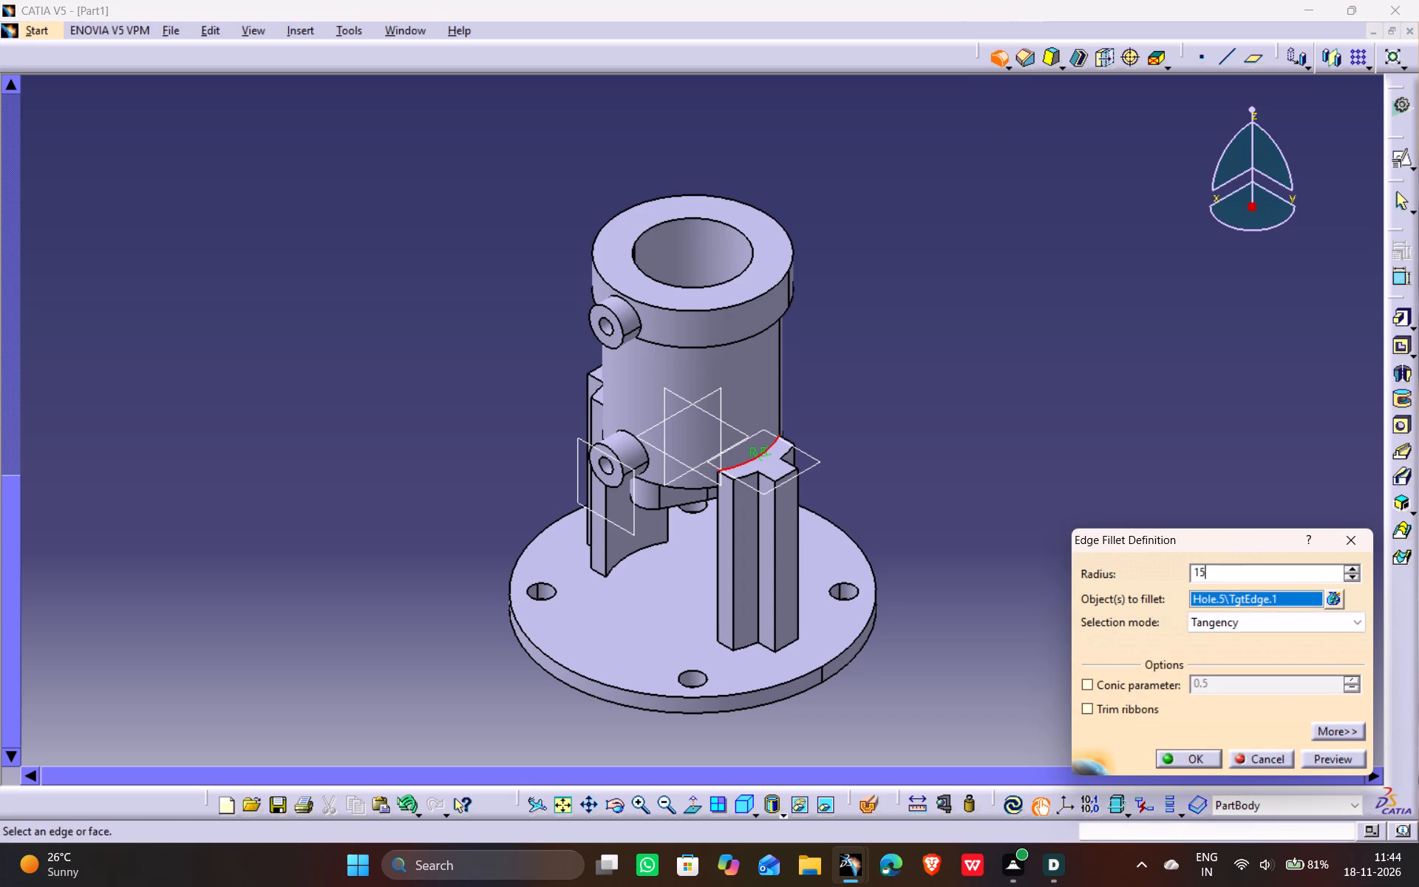
left_click(1194, 383)
left_click(1347, 758)
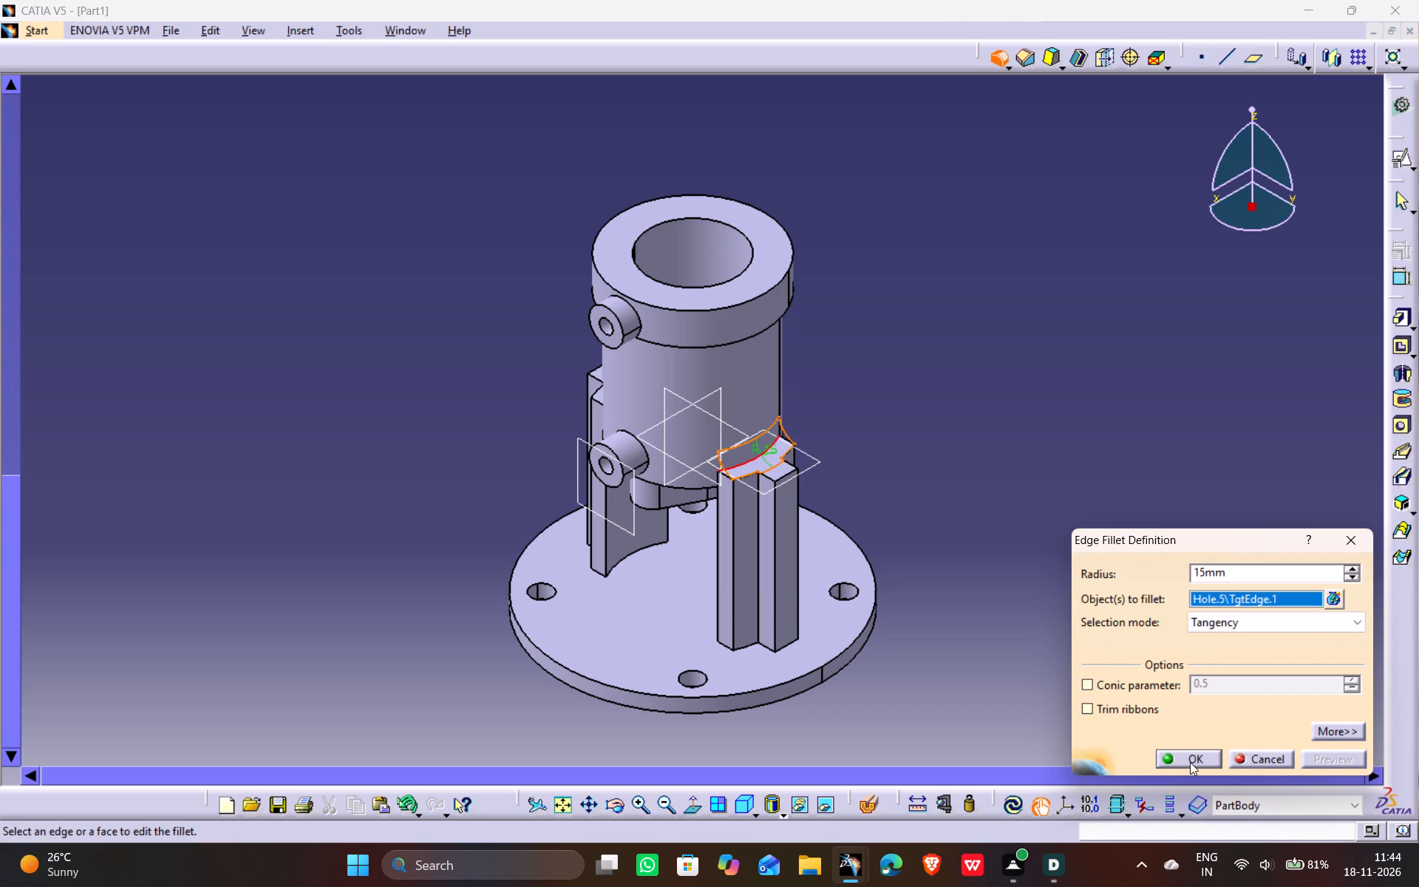
left_click(1187, 760)
left_click(977, 509)
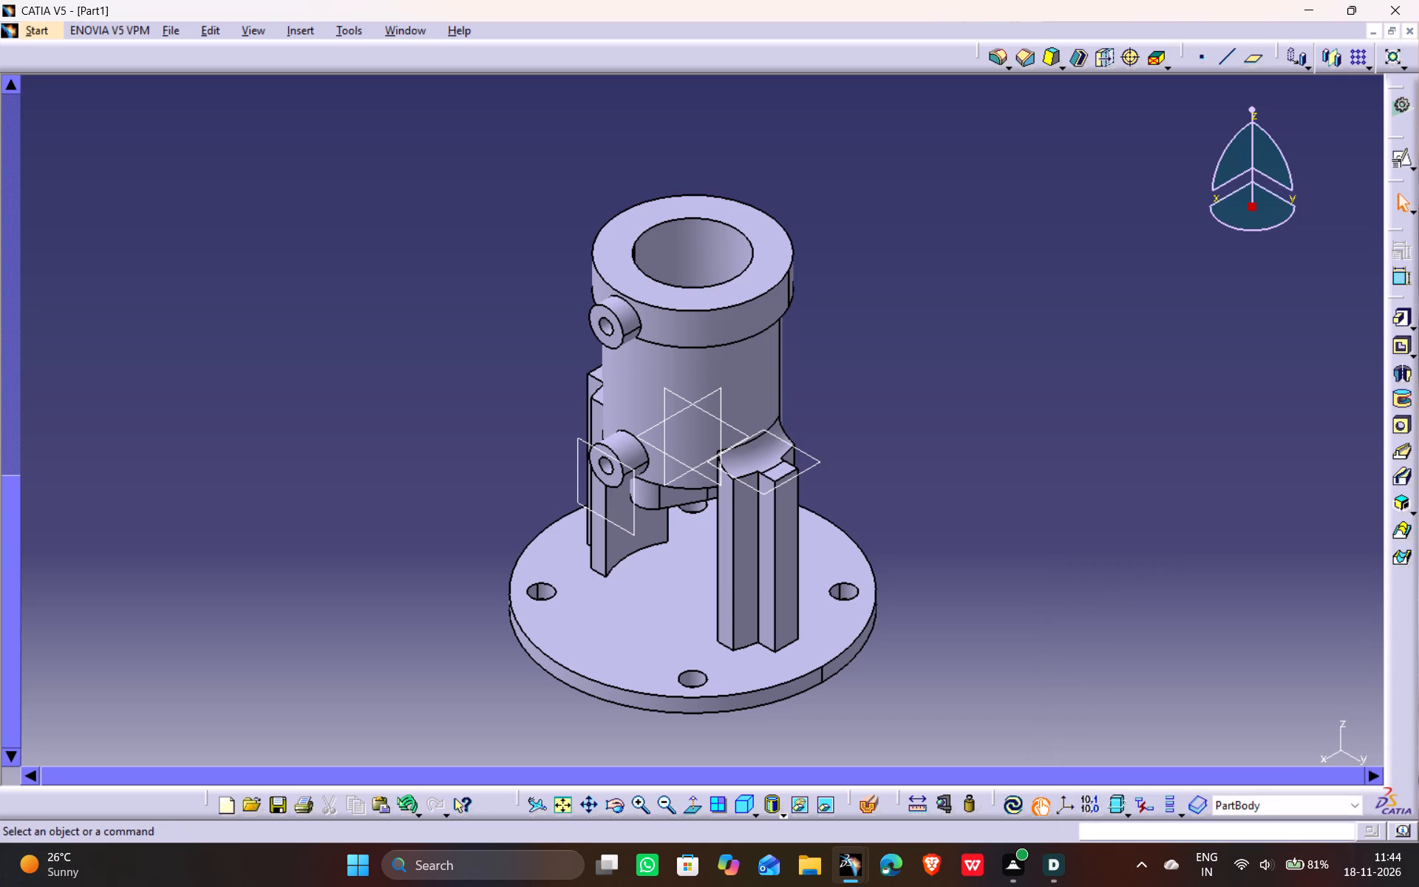
Edit the 15 mm fillet to also include the matching cylinder junction edge on the opposite mirrored leg.
double_click(771, 457)
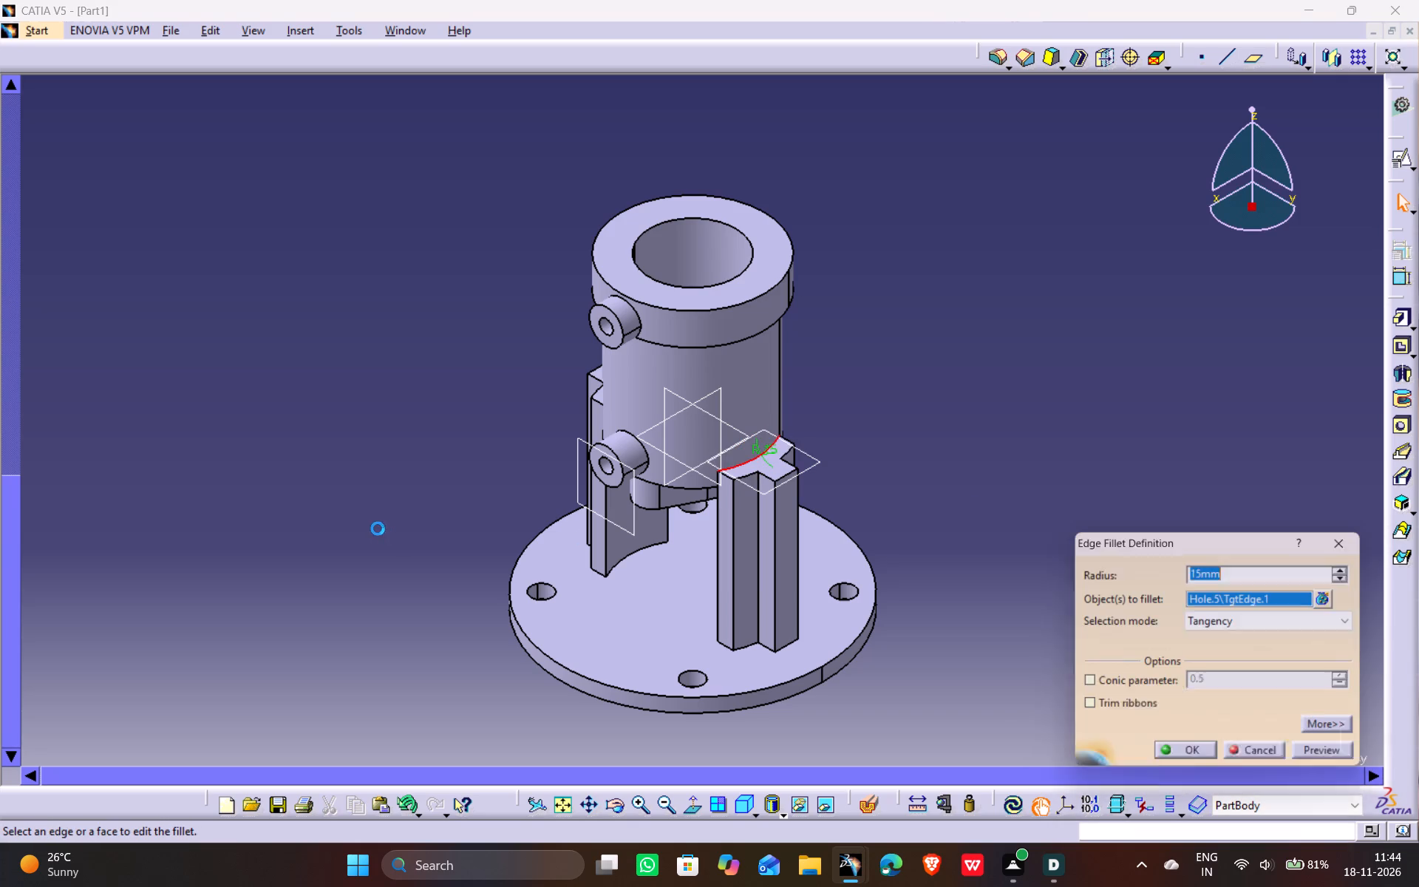
scroll(378, 523, "down", 3)
middle_click_drag(377, 523, 616, 593)
left_click_drag(377, 523, 619, 594)
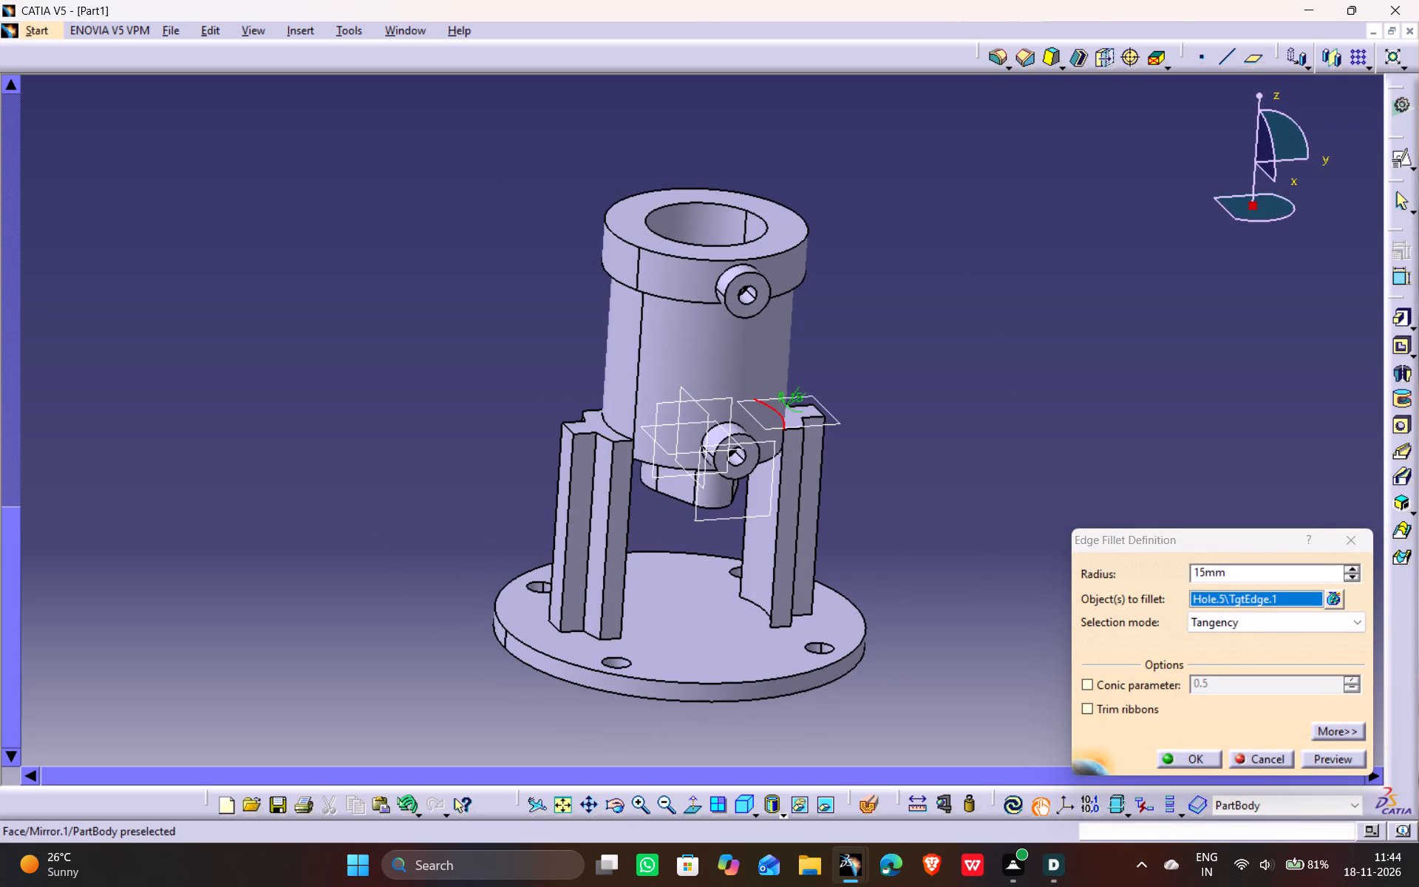
left_click(607, 422)
left_click(1356, 755)
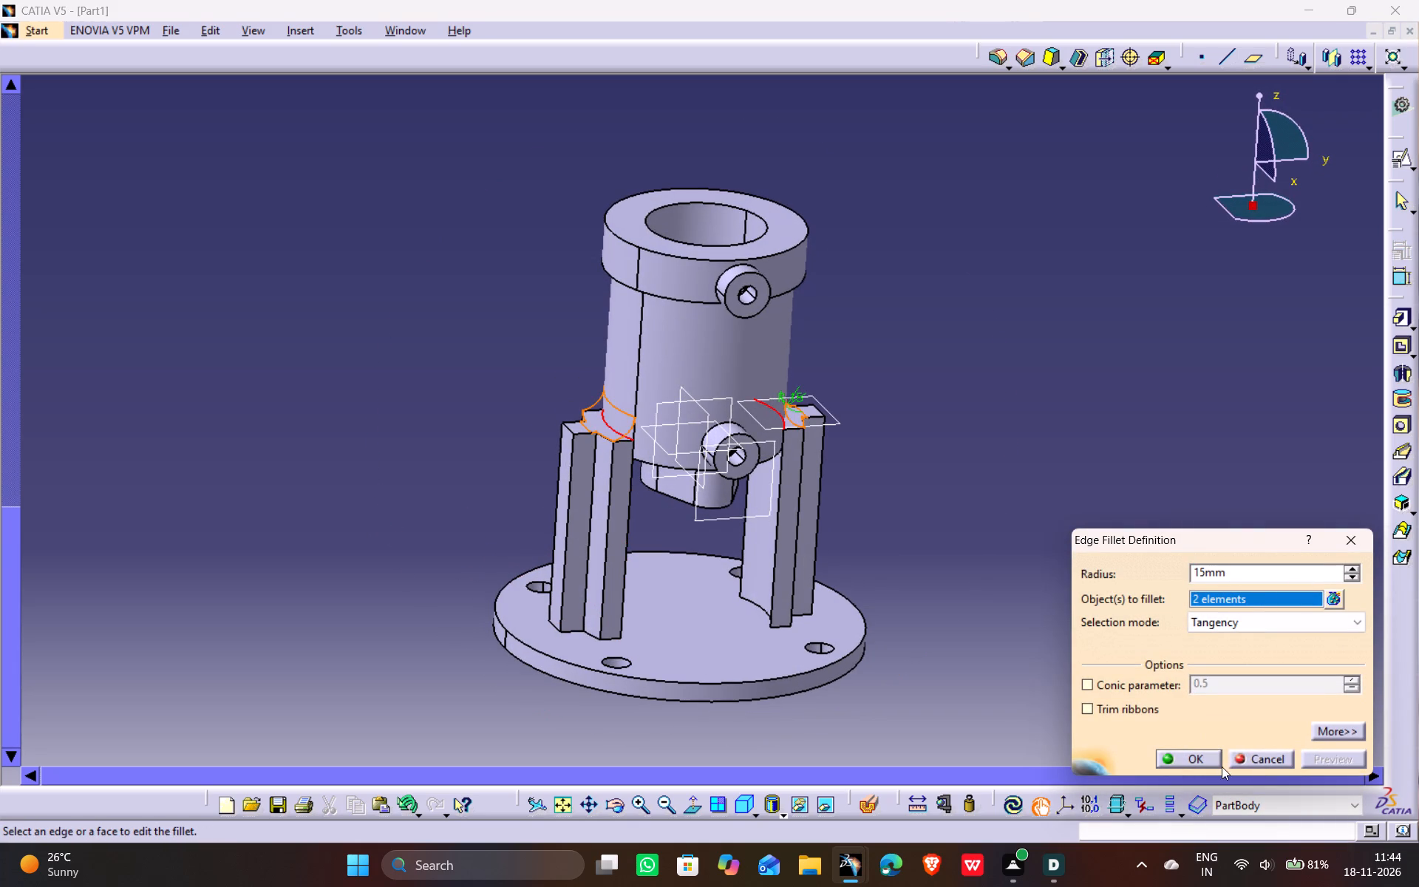
left_click(1194, 758)
left_click(1104, 678)
Round the outer top edges of both legs' ribs with a 28 mm edge fillet.
scroll(1006, 549, "down", 3)
middle_click_drag(1006, 549, 838, 598)
left_click_drag(1004, 549, 839, 597)
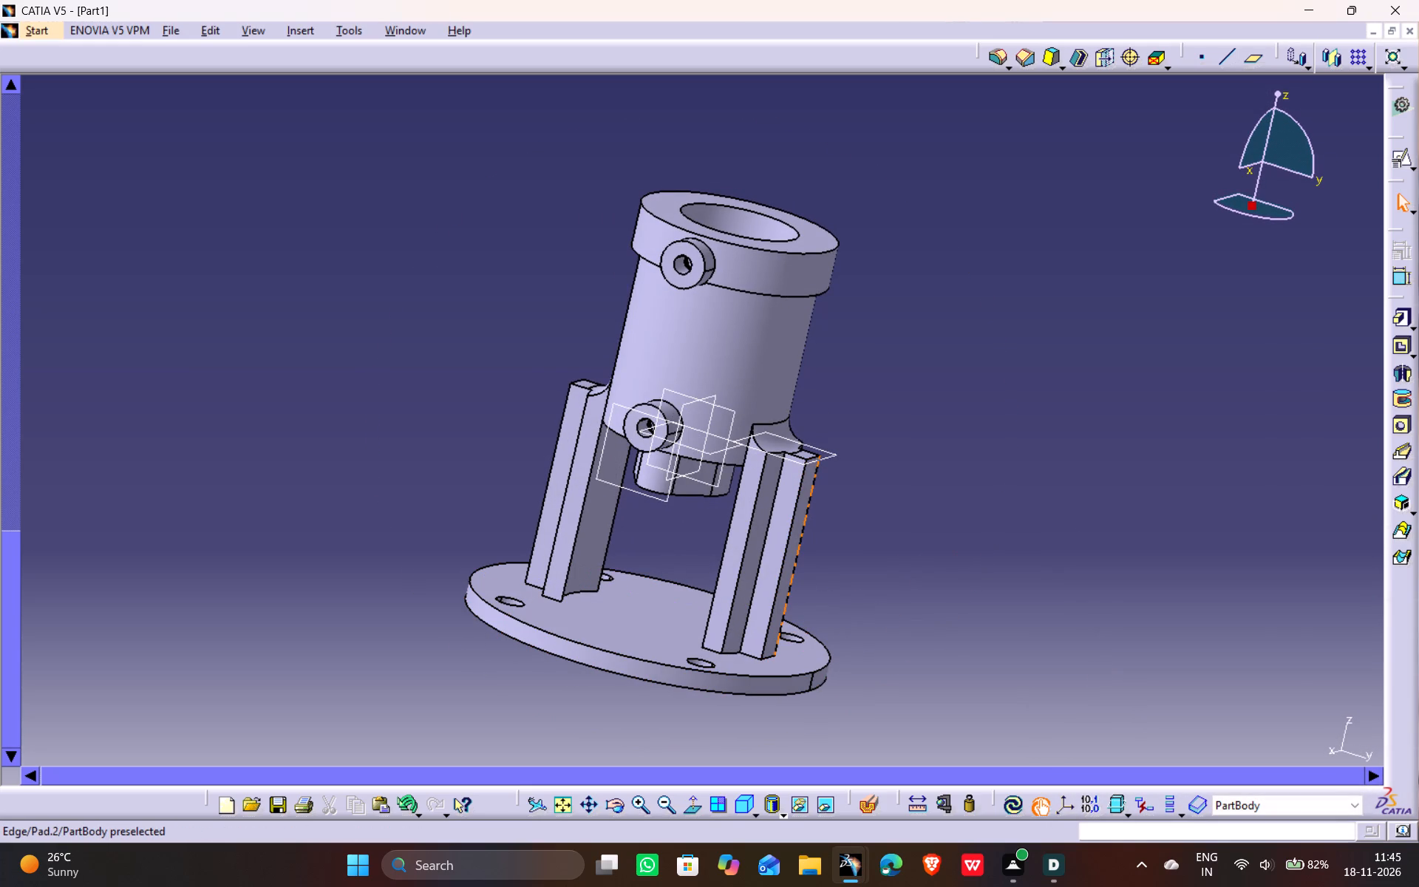
left_click(1011, 55)
left_click(999, 58)
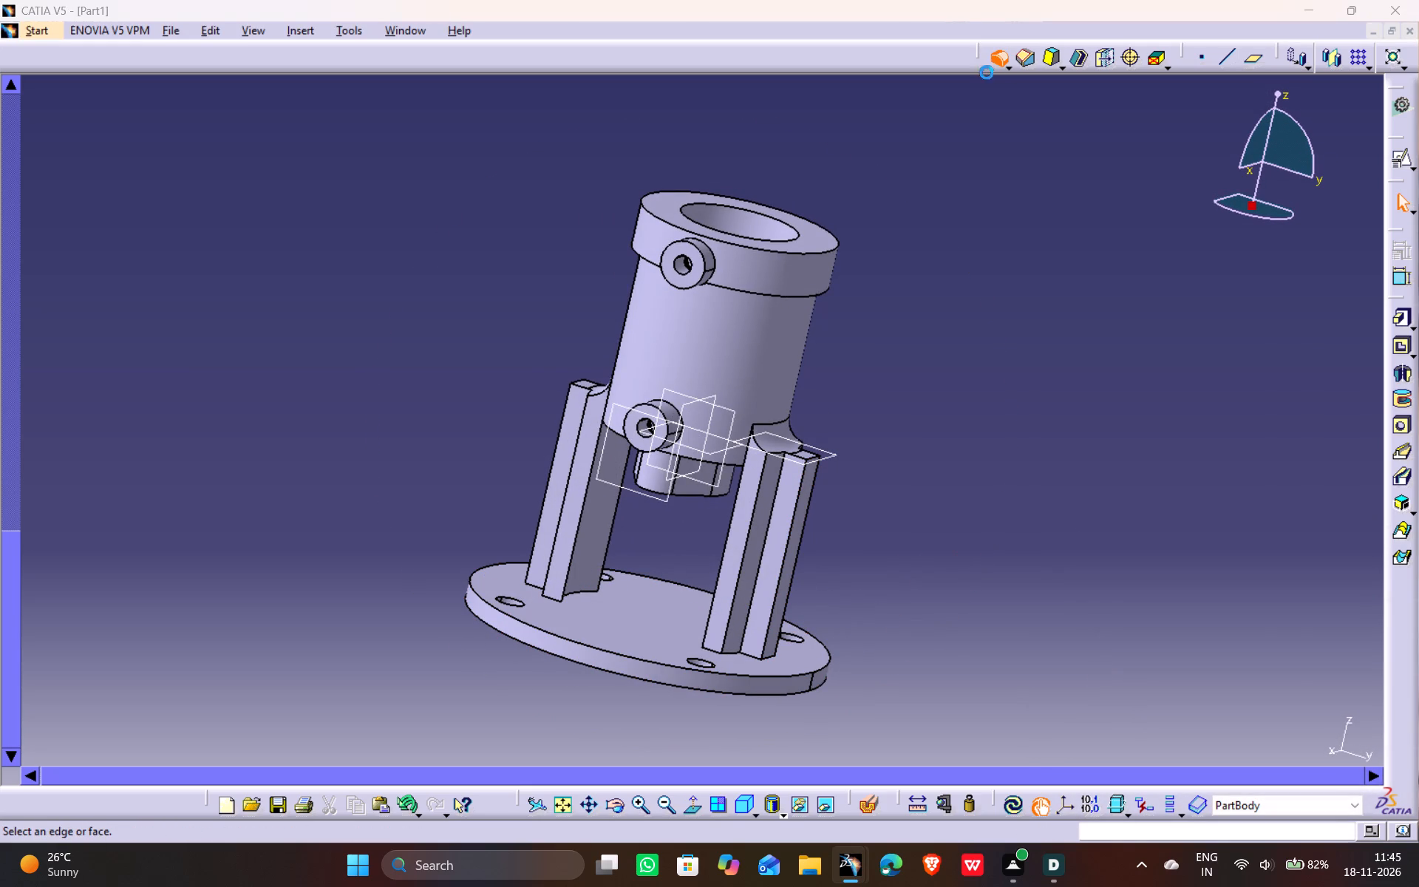
left_click(806, 458)
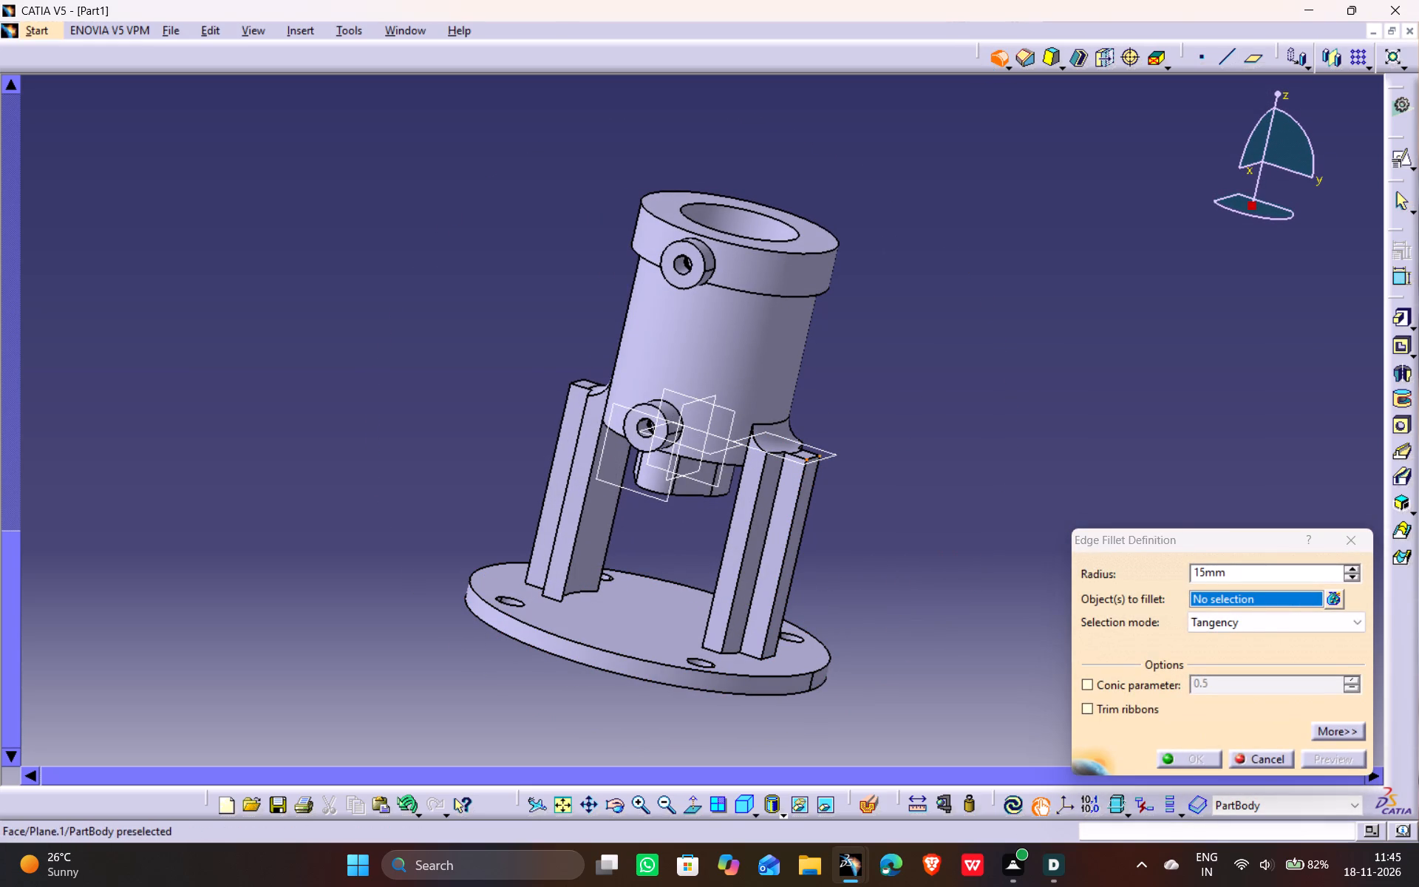
scroll(887, 314, "down", 5)
middle_click_drag(887, 314, 769, 390)
left_click_drag(885, 314, 777, 387)
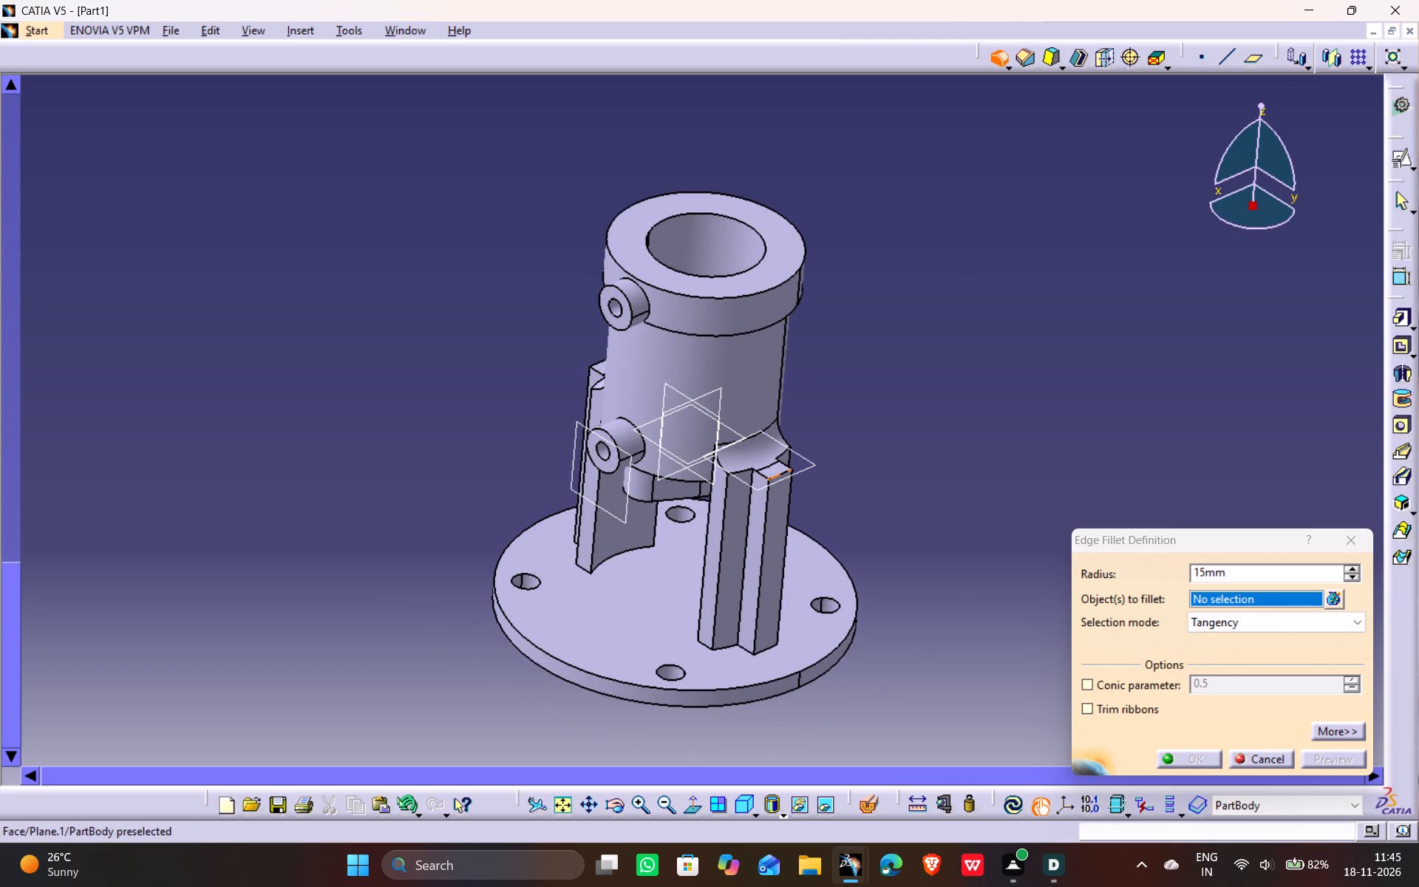
left_click(777, 474)
scroll(460, 415, "down", 3)
middle_click_drag(460, 415, 669, 462)
left_click_drag(460, 415, 669, 462)
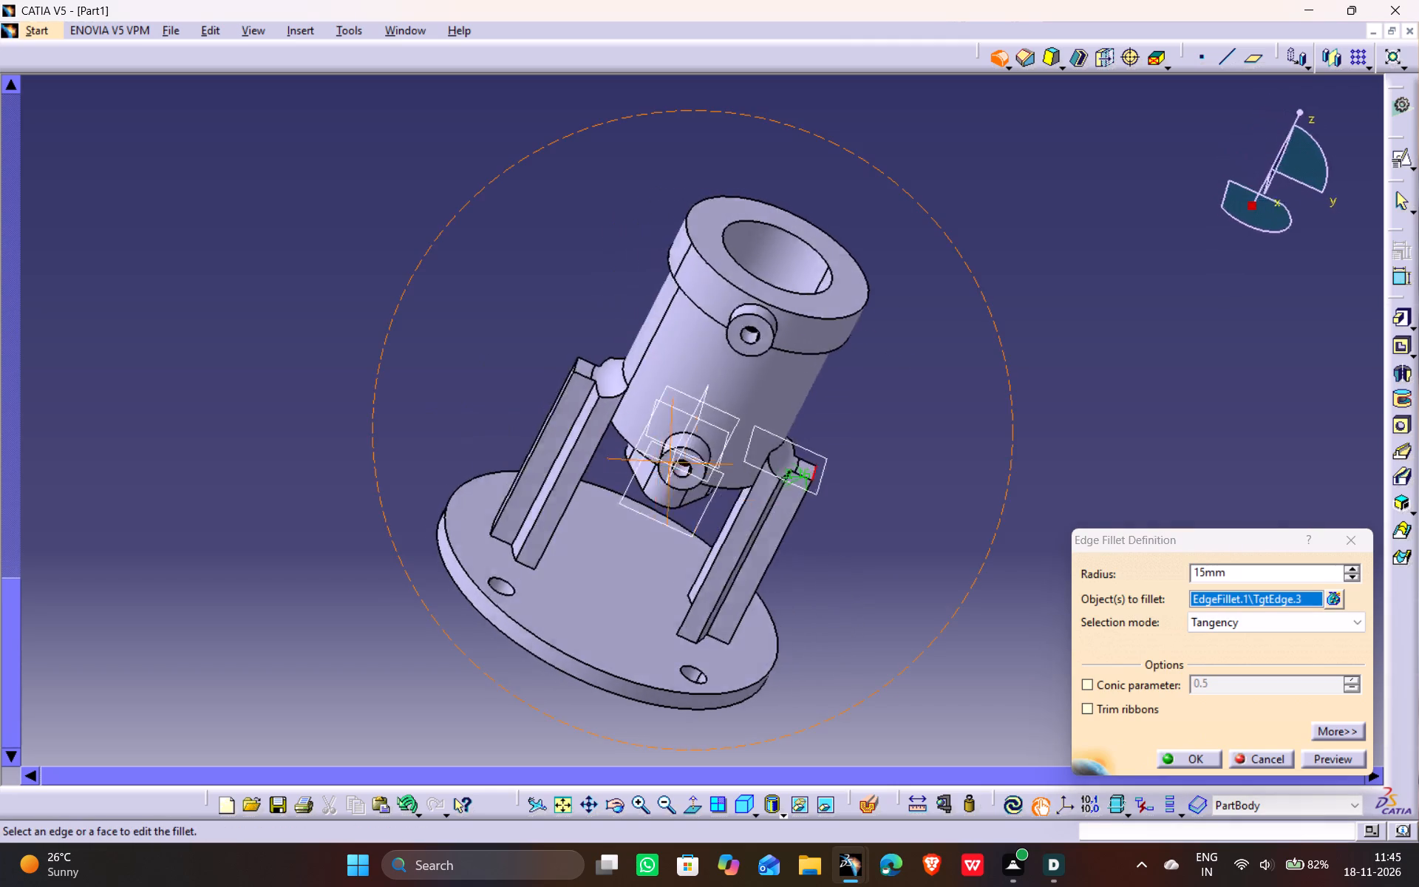
middle_click_drag(669, 462, 777, 574)
left_click_drag(669, 462, 777, 574)
scroll(777, 574, "down", 1)
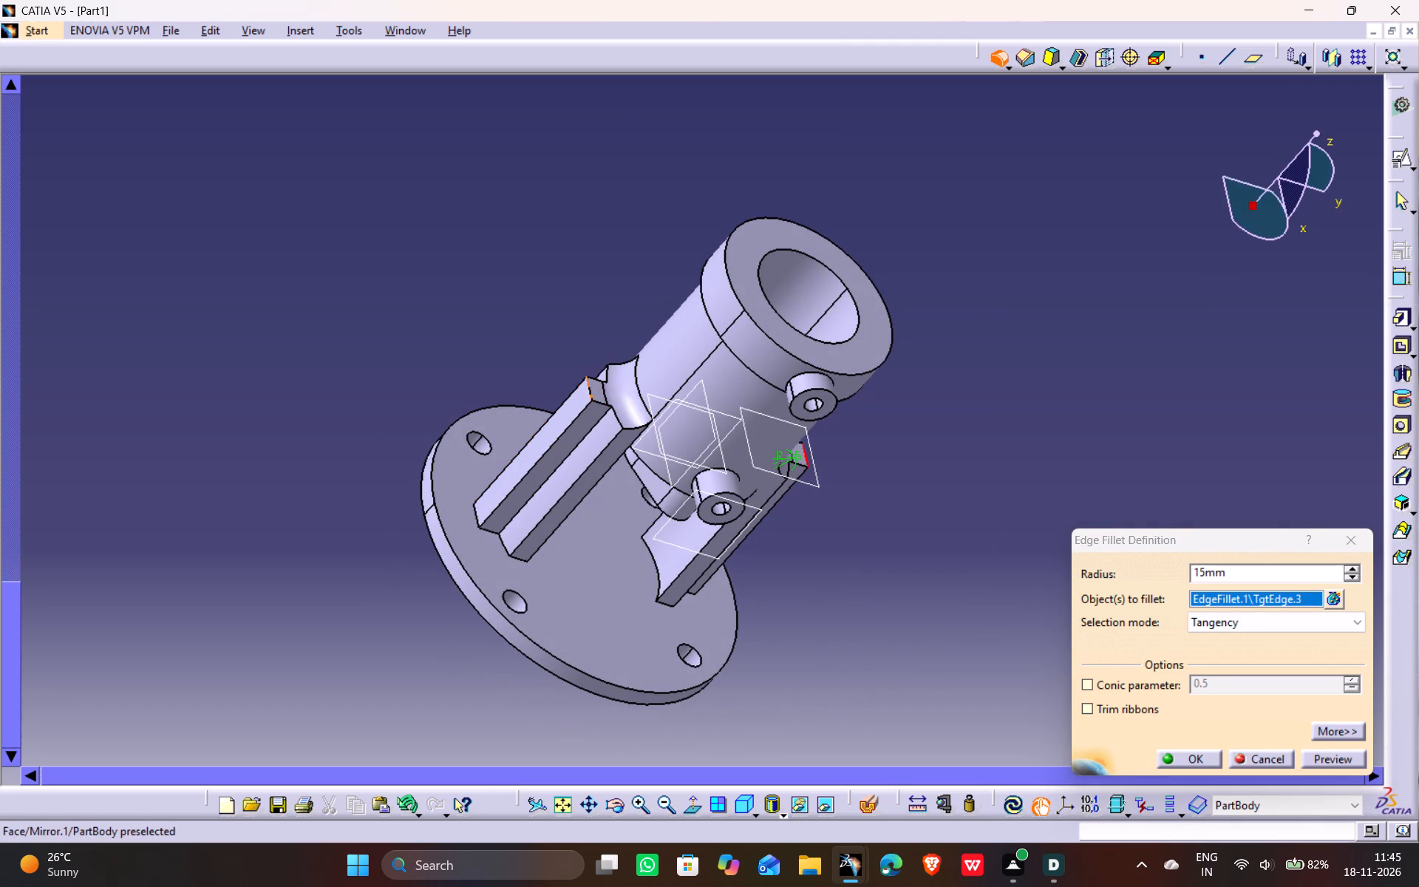
left_click(591, 392)
left_click_drag(1207, 568, 1206, 568)
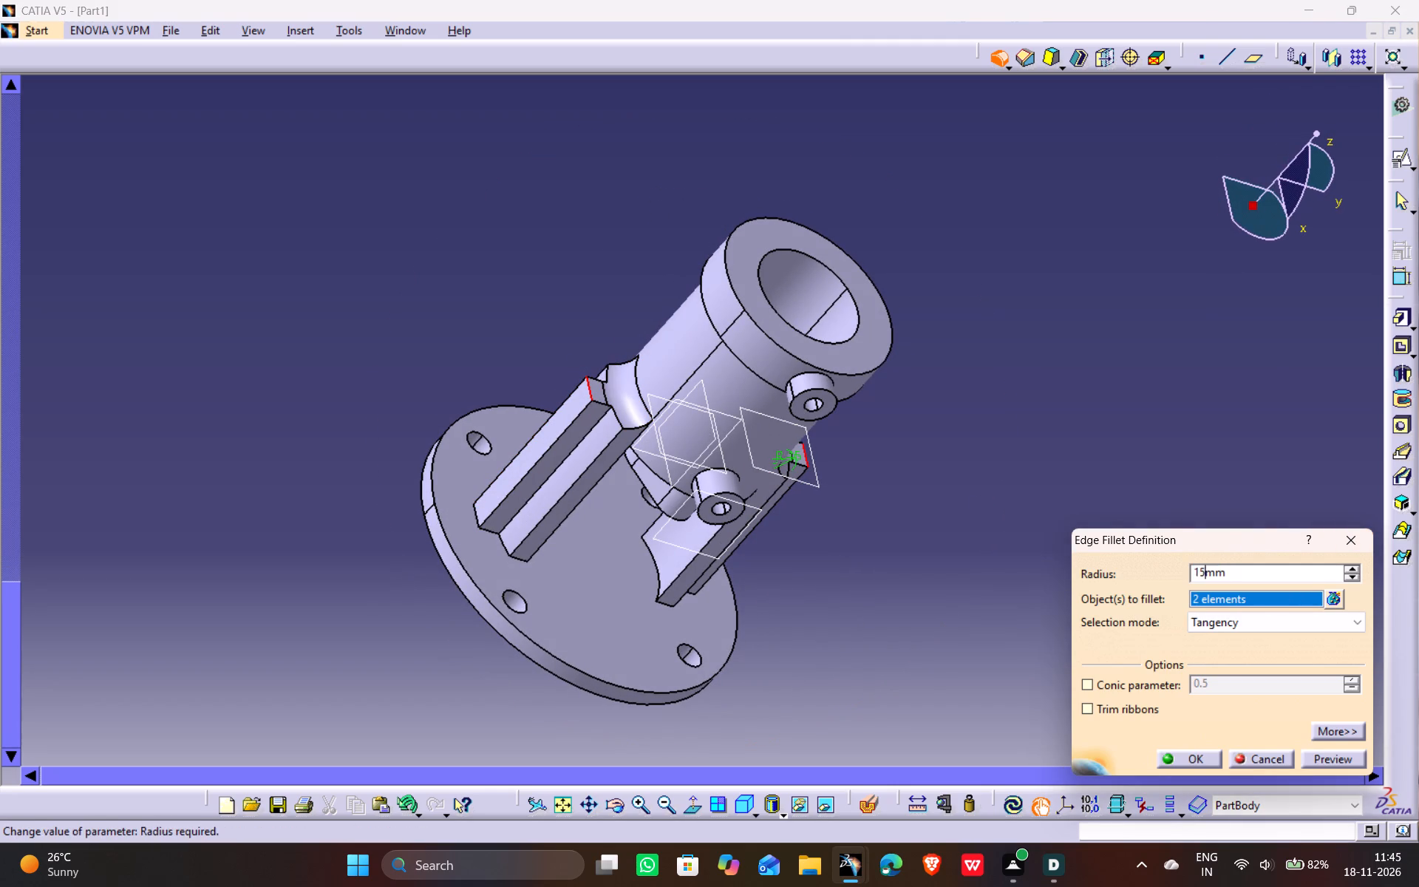
left_click_drag(1206, 568, 1122, 568)
type("28")
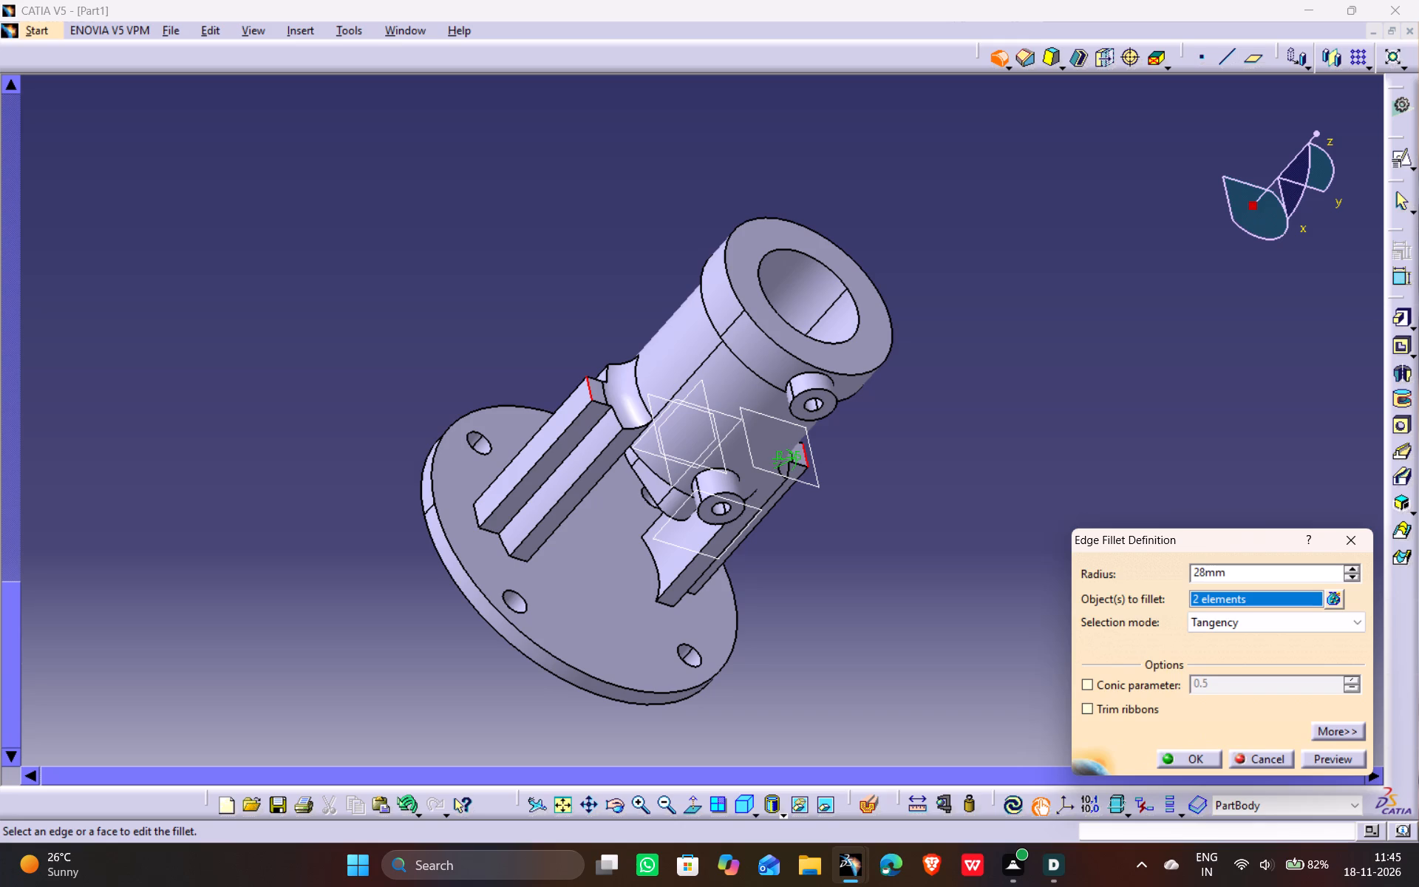
left_click(1148, 482)
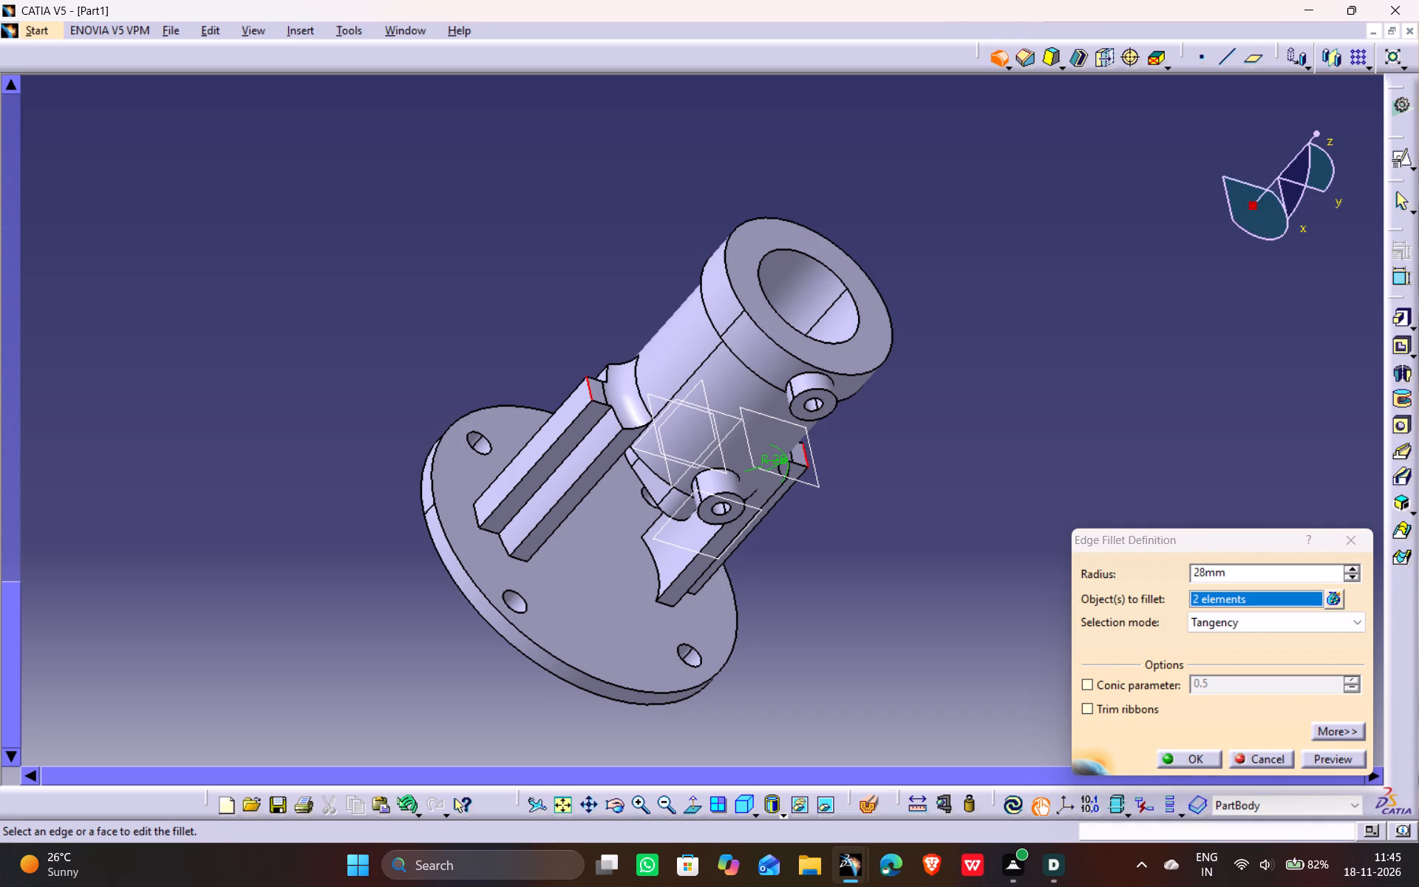
left_click(1341, 755)
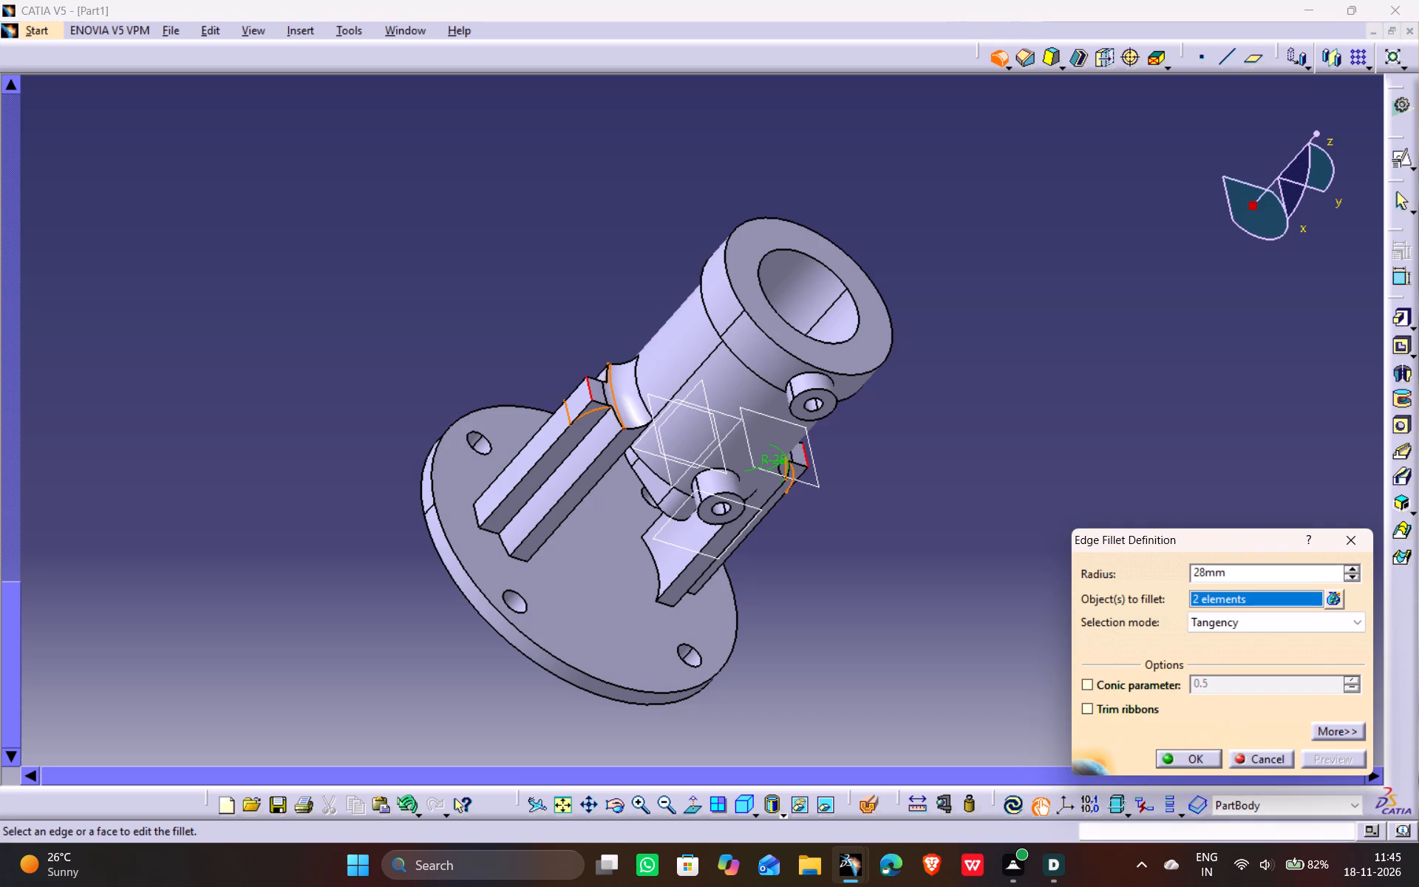
scroll(985, 596, "down", 3)
middle_click_drag(985, 596, 951, 554)
left_click_drag(985, 596, 951, 554)
left_click(1199, 759)
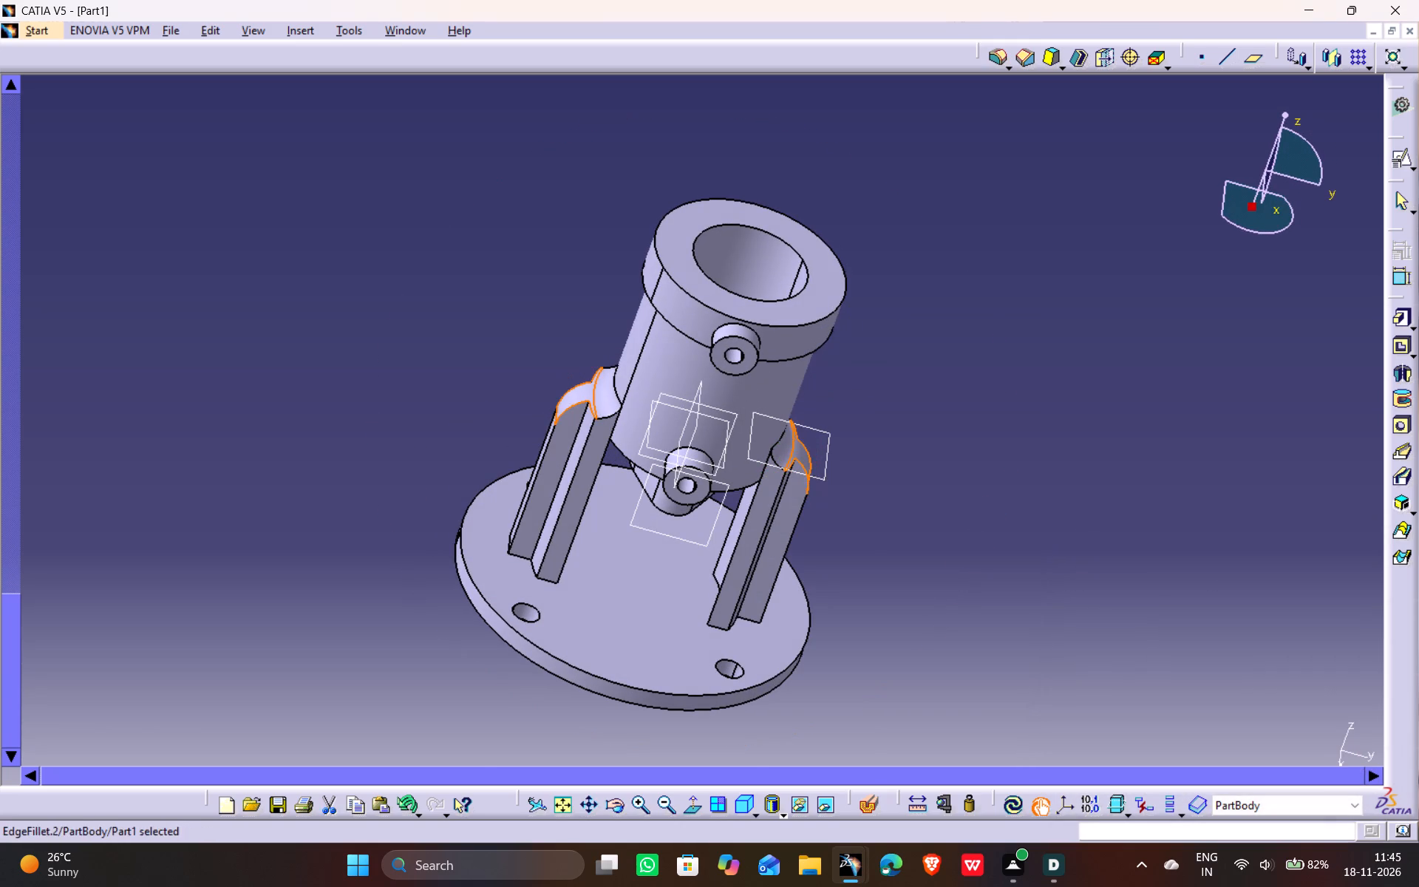
left_click(1041, 643)
Examine the filleted legs and cylinder junctions from several angles and return to the isometric view.
middle_click_drag(987, 557, 894, 437)
scroll(987, 557, "down", 2)
left_click_drag(985, 555, 894, 437)
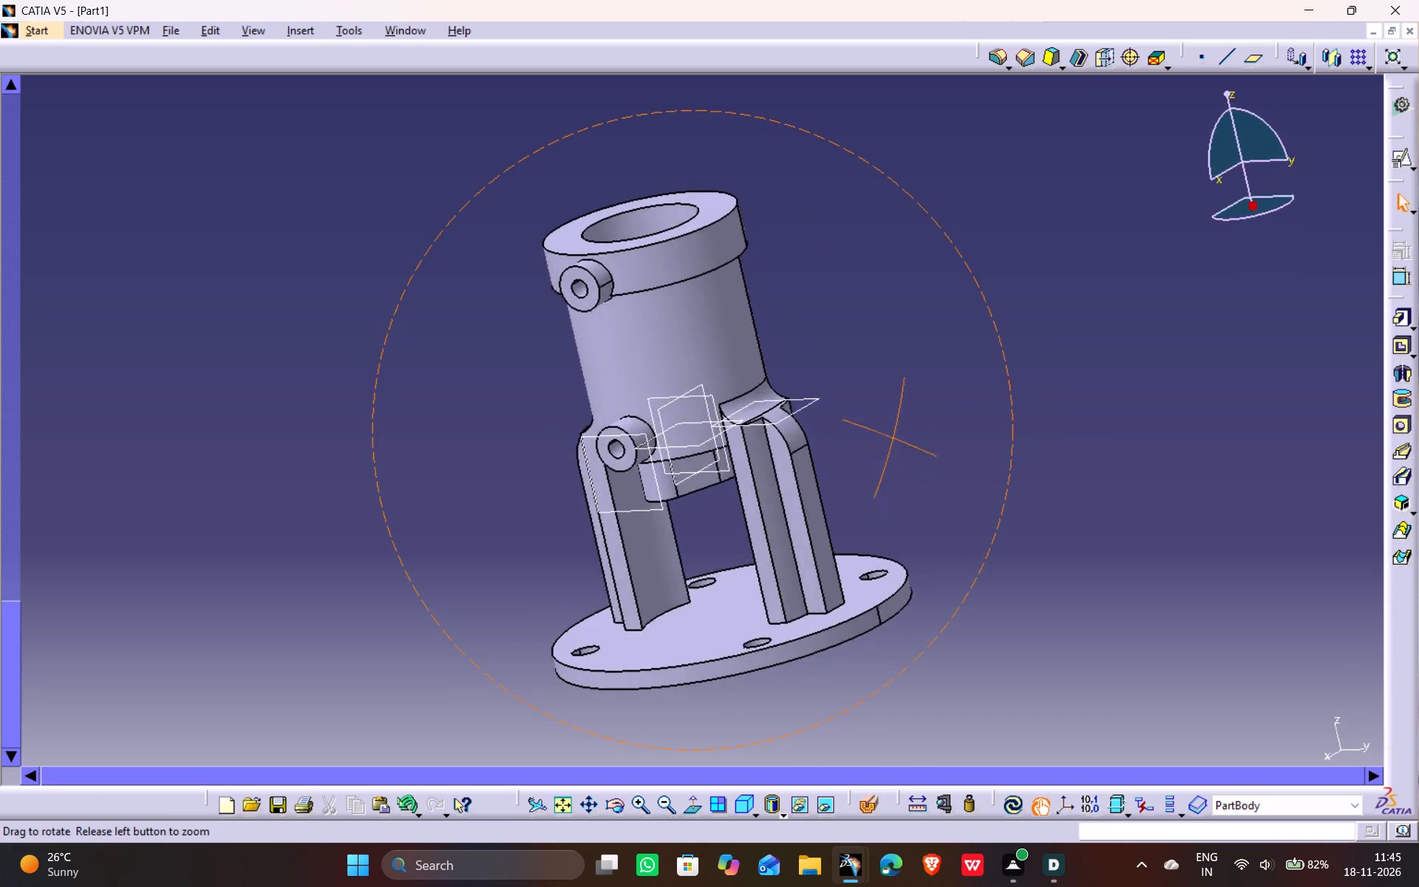
left_click_drag(894, 437, 1038, 387)
middle_click_drag(894, 437, 1035, 387)
scroll(897, 692, "down", 3)
middle_click_drag(897, 692, 816, 695)
left_click_drag(896, 690, 816, 695)
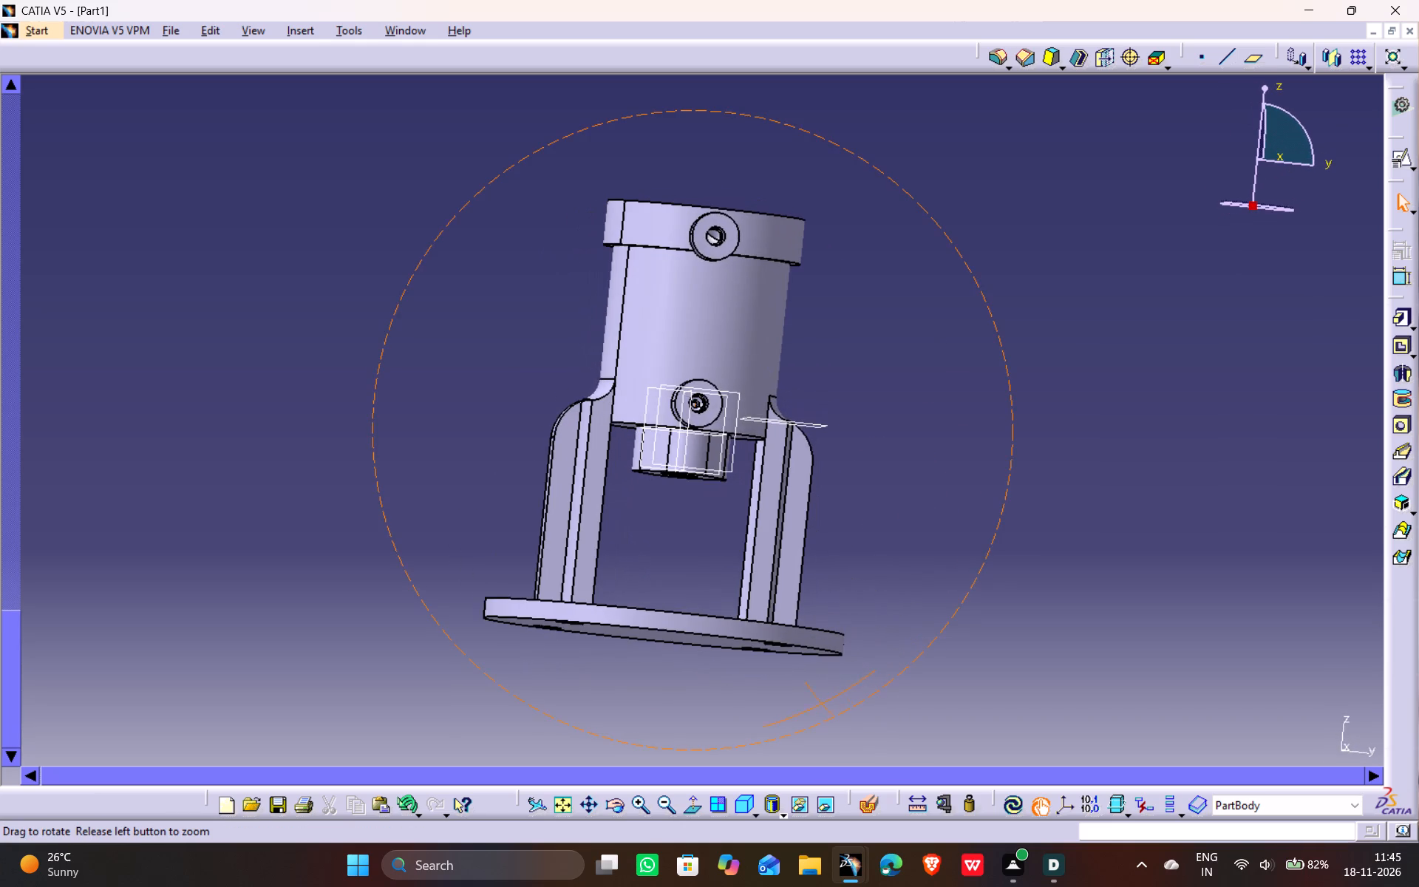
left_click_drag(816, 695, 815, 696)
middle_click_drag(816, 695, 815, 696)
middle_click_drag(947, 407, 909, 421)
scroll(947, 407, "down", 2)
left_click_drag(940, 409, 909, 421)
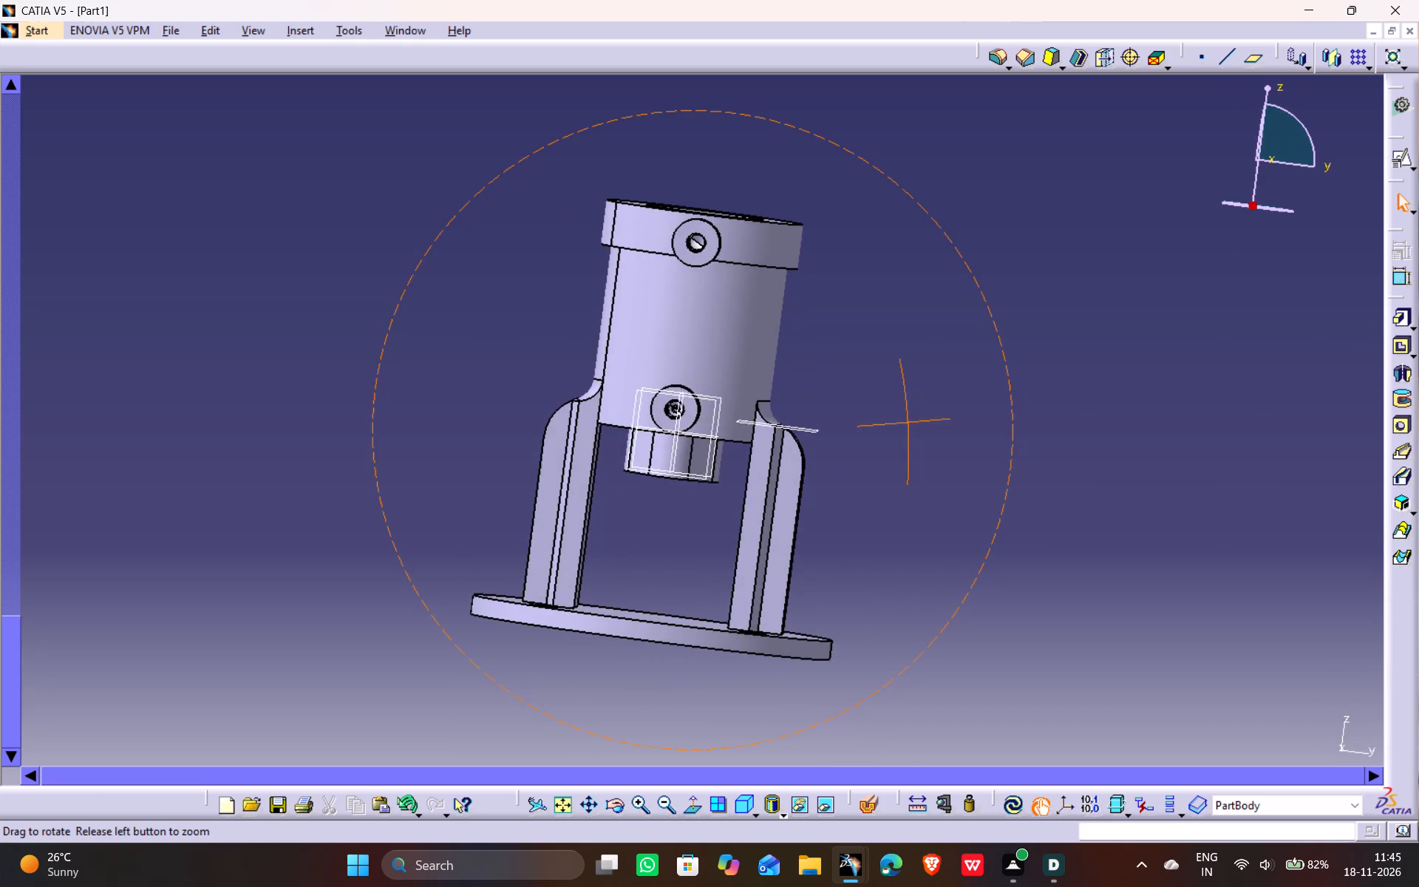
left_click_drag(909, 421, 923, 428)
middle_click_drag(909, 421, 923, 429)
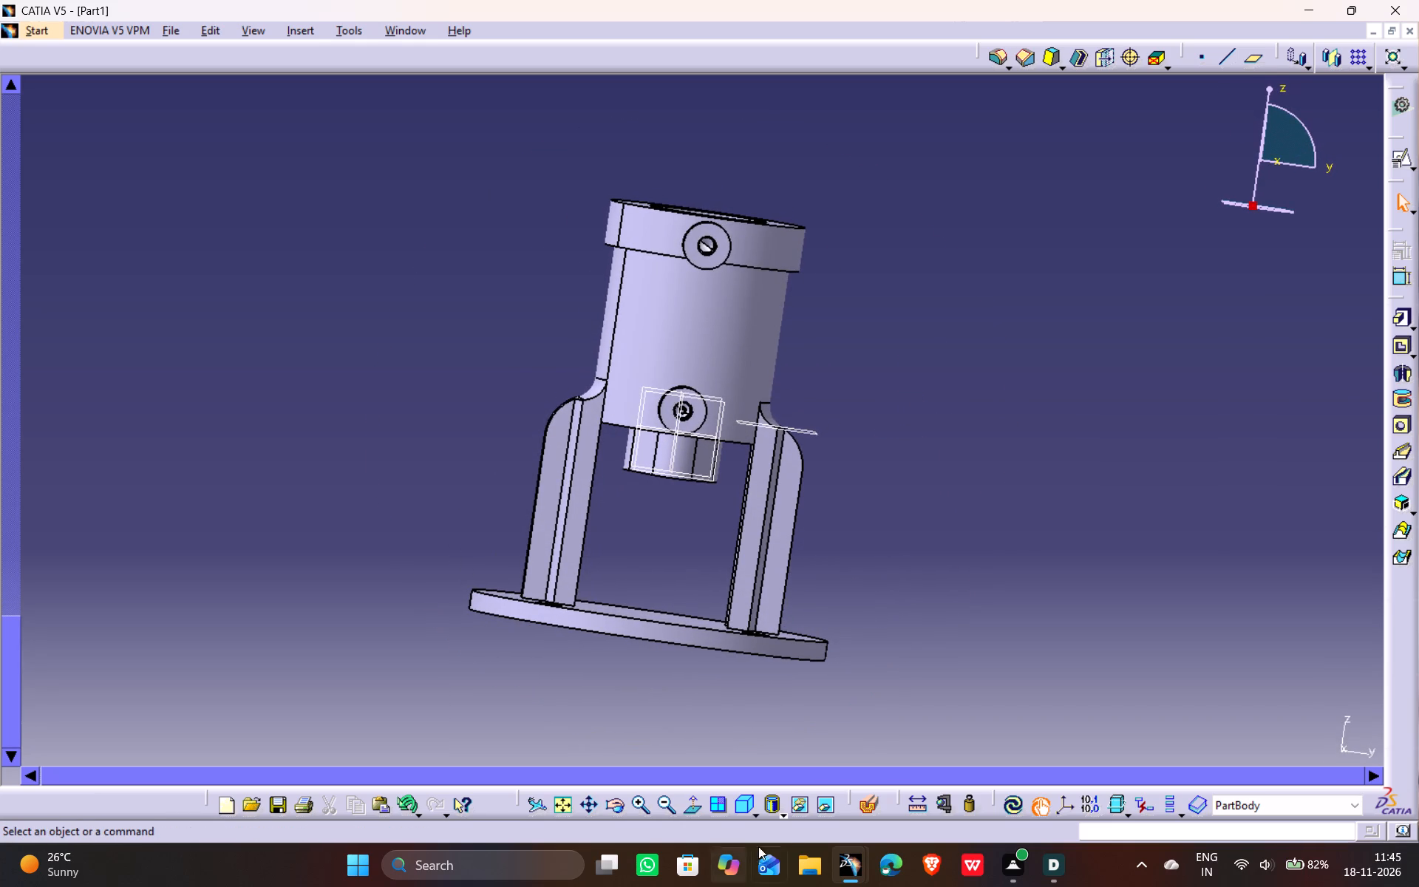
left_click(743, 809)
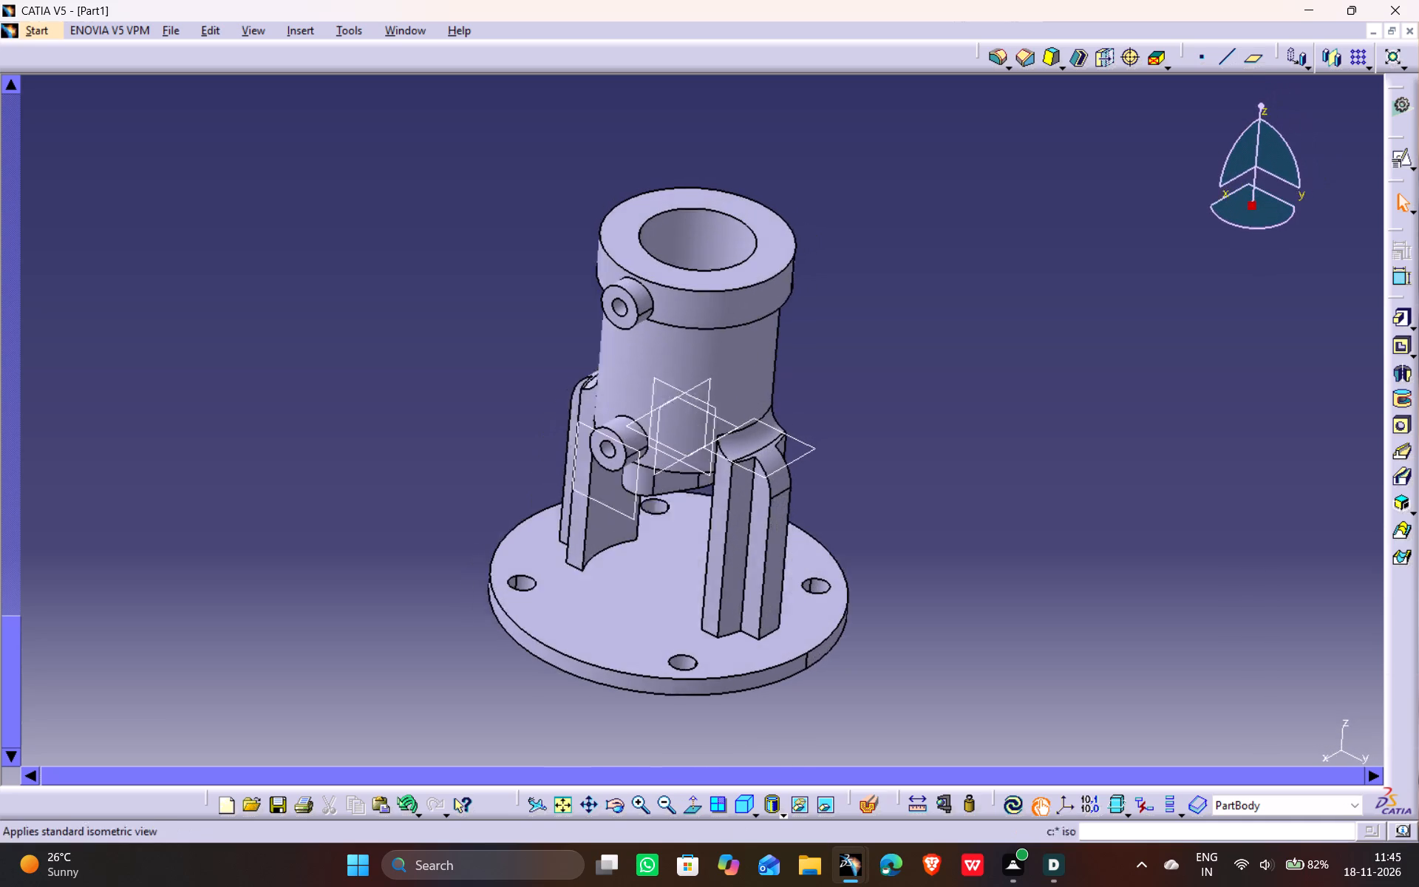
left_click(957, 487)
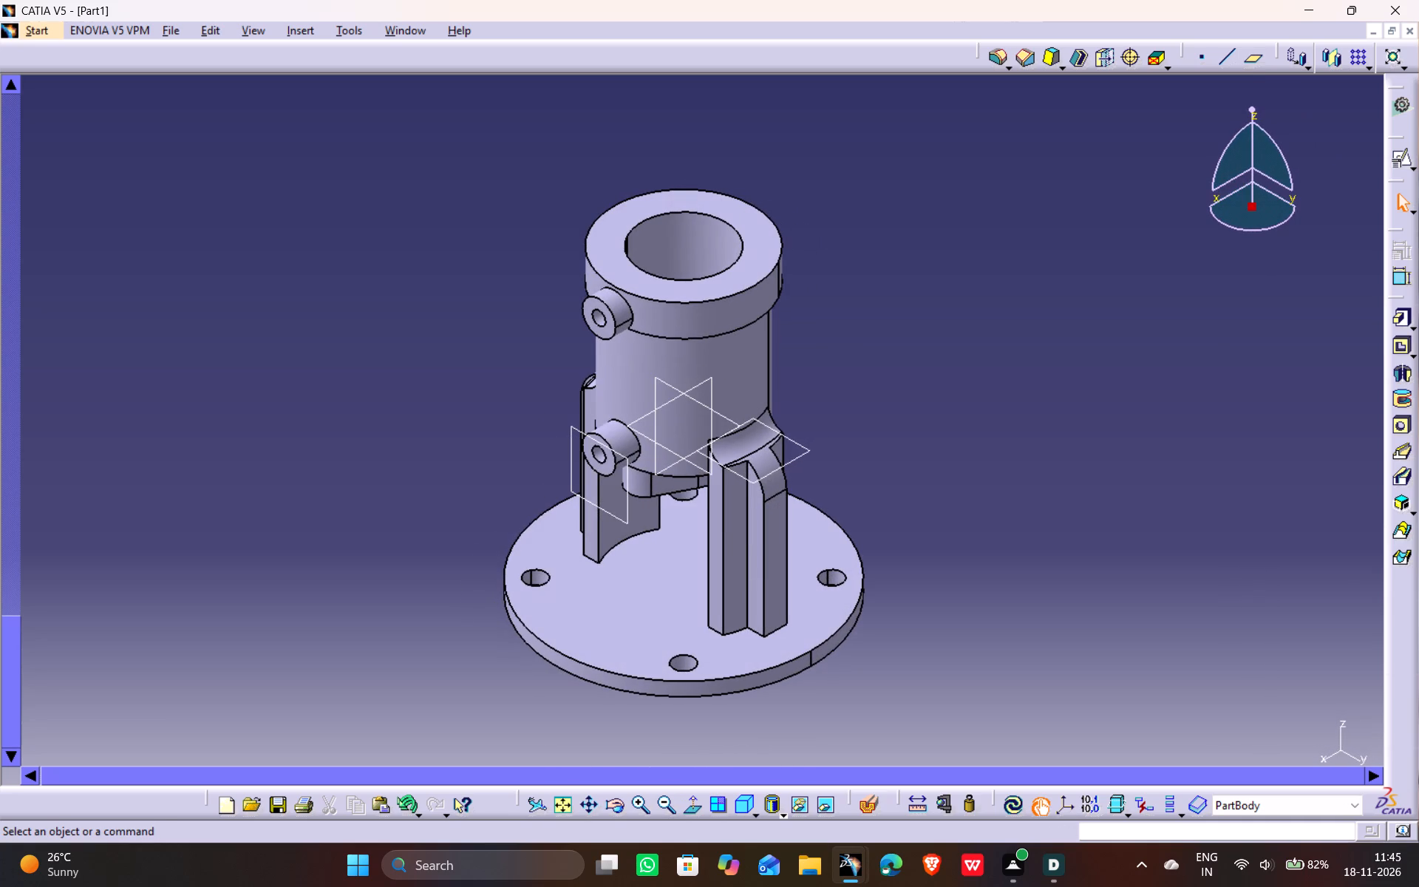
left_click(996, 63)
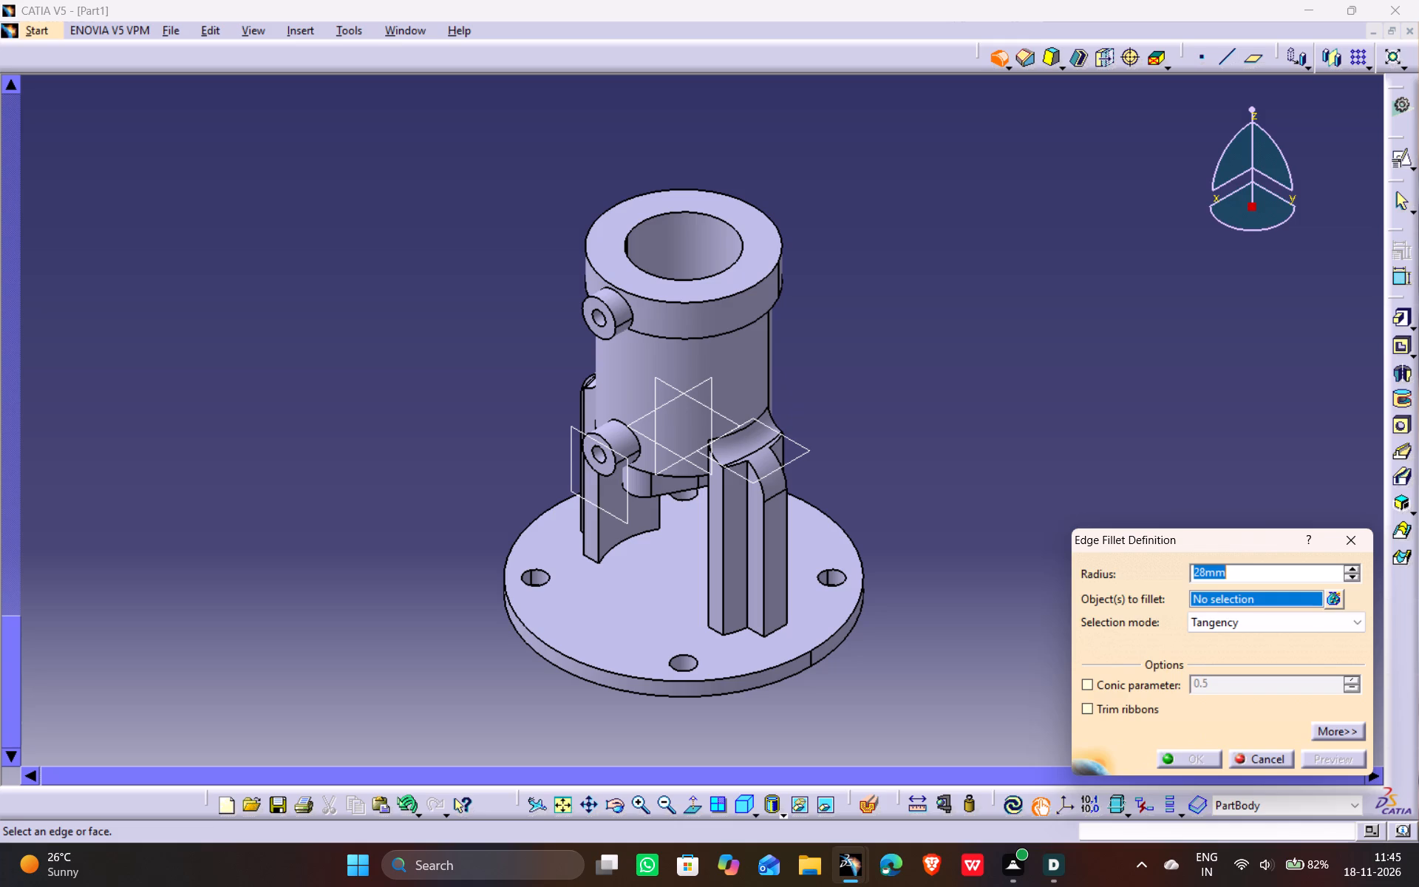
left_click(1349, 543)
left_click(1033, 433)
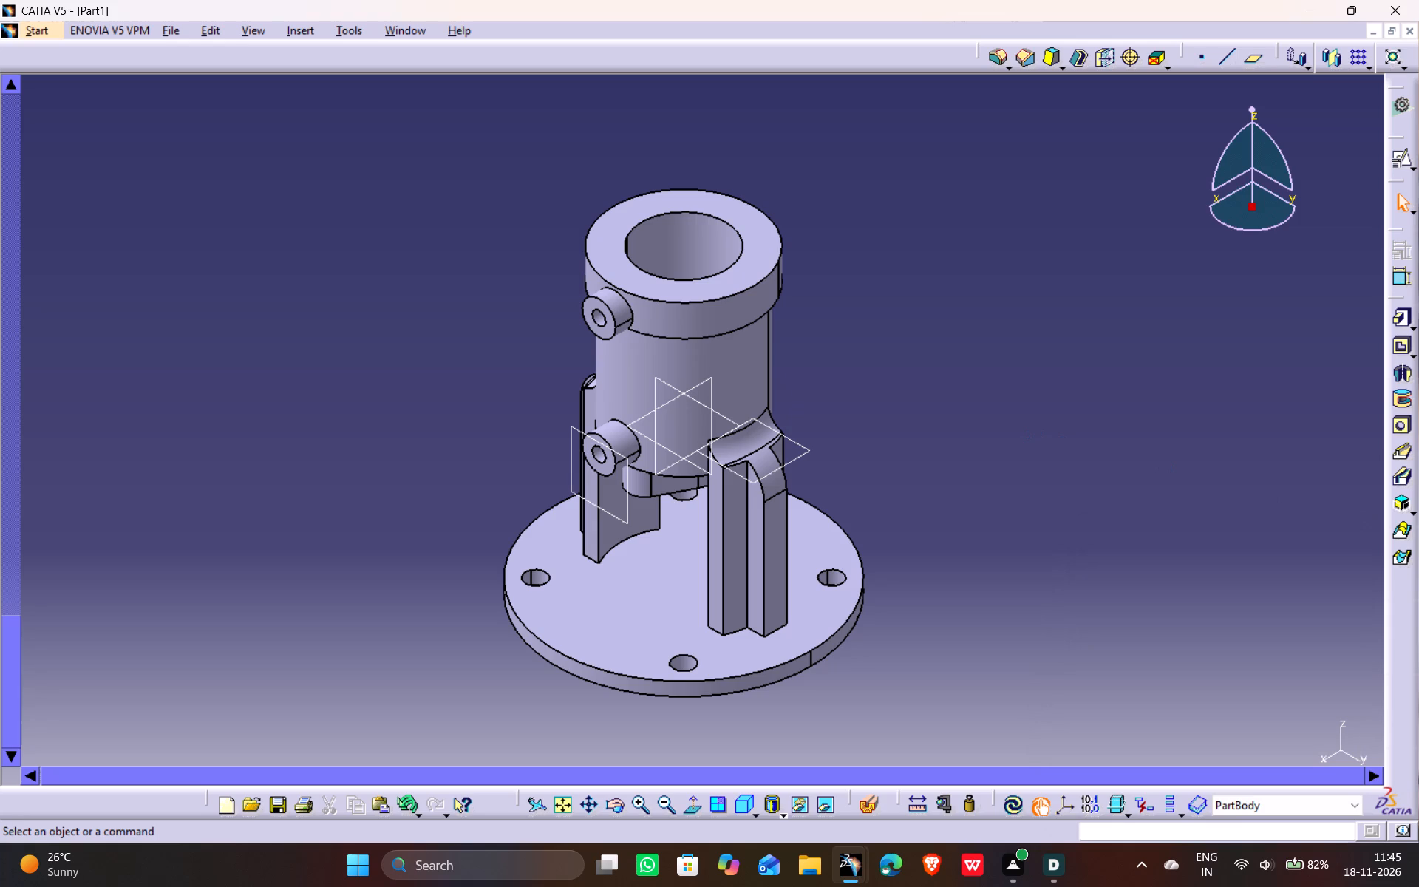
Define a blind V-bottom hole on the cylinder's top flange face with 8.5 mm diameter and 24 mm depth.
left_click(1403, 425)
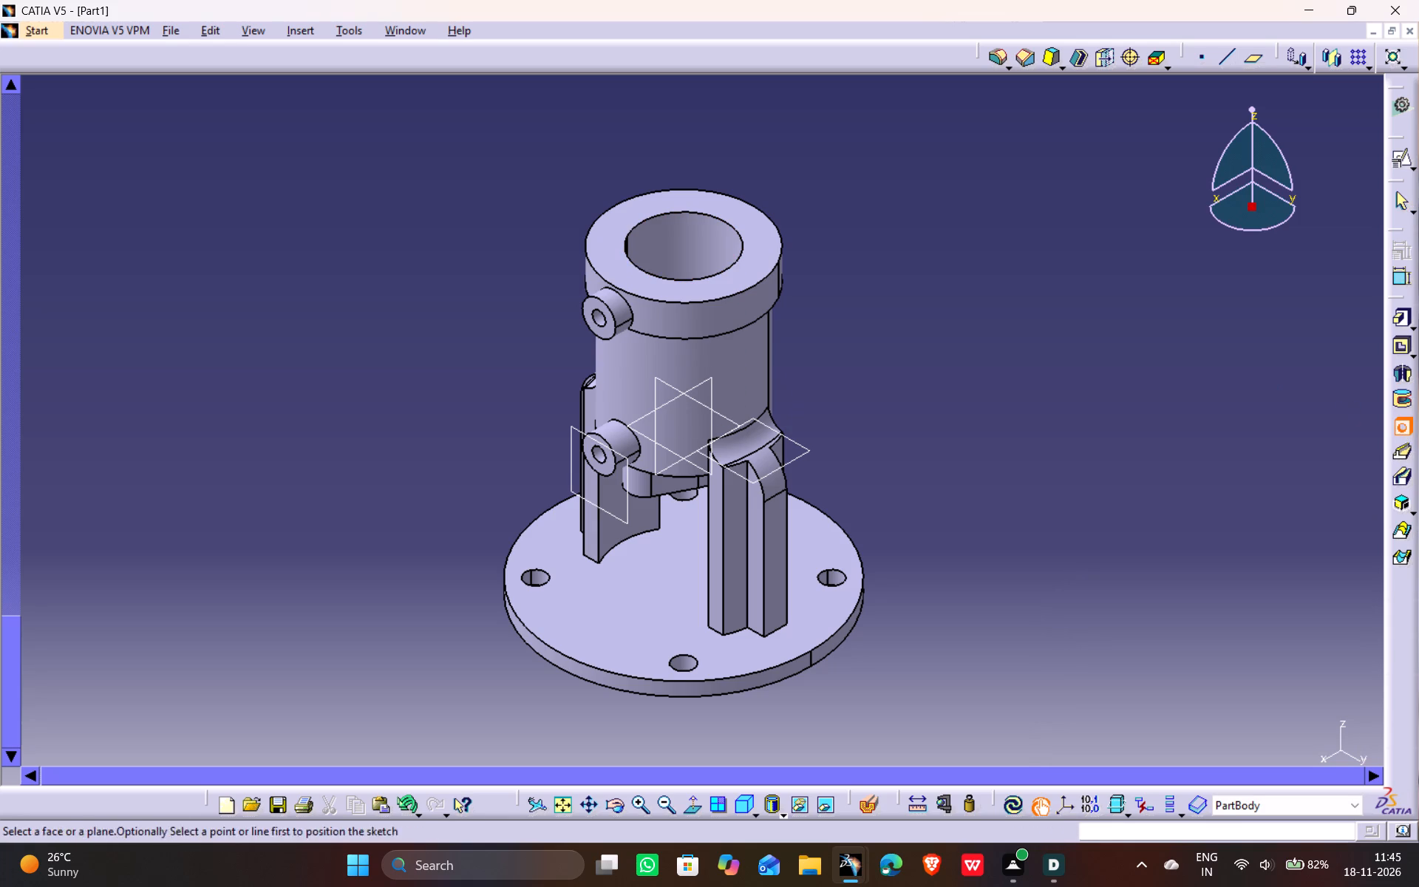
left_click(722, 279)
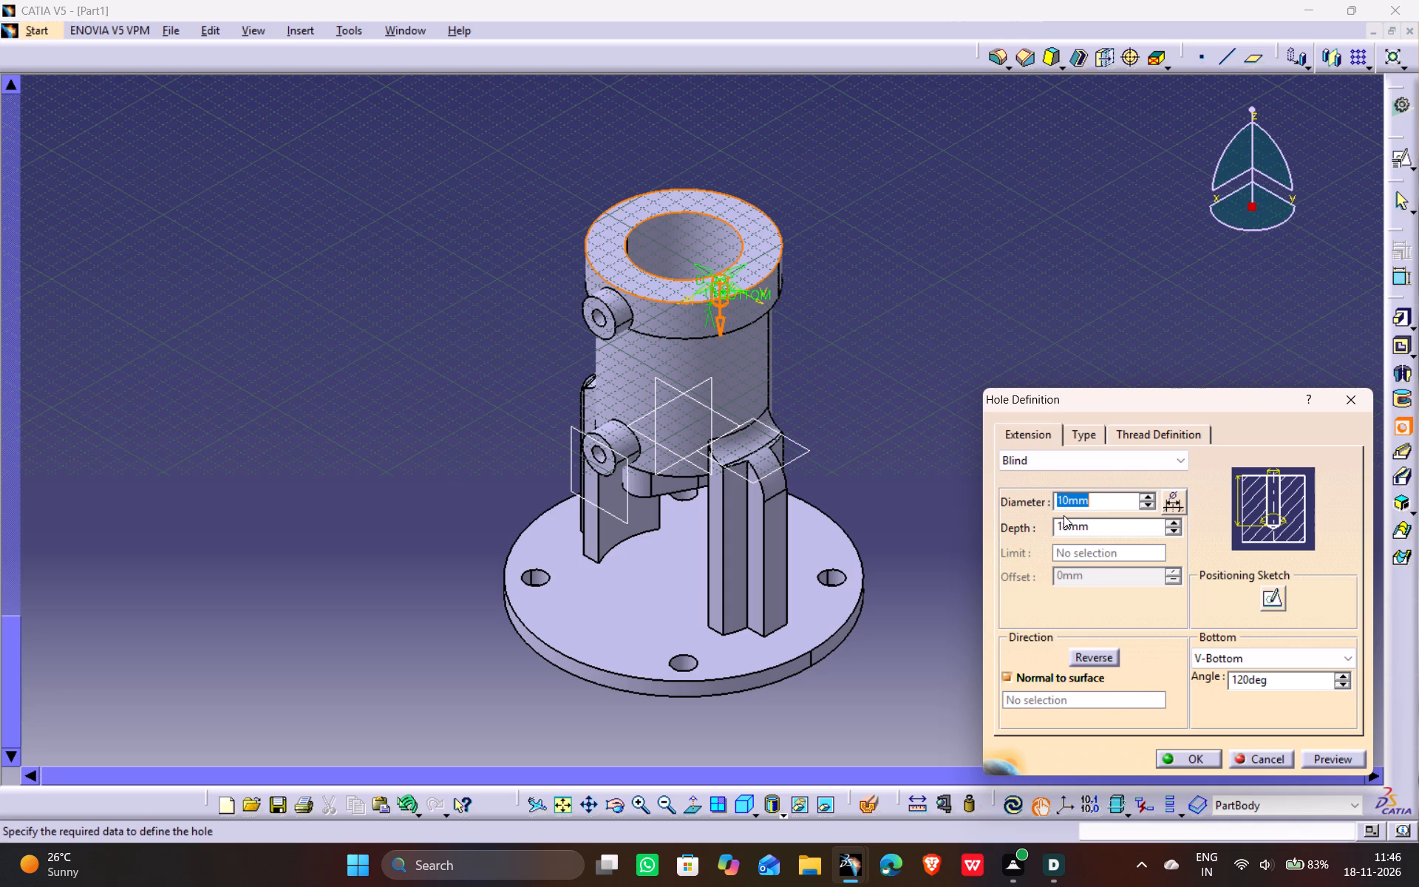
type("8.4")
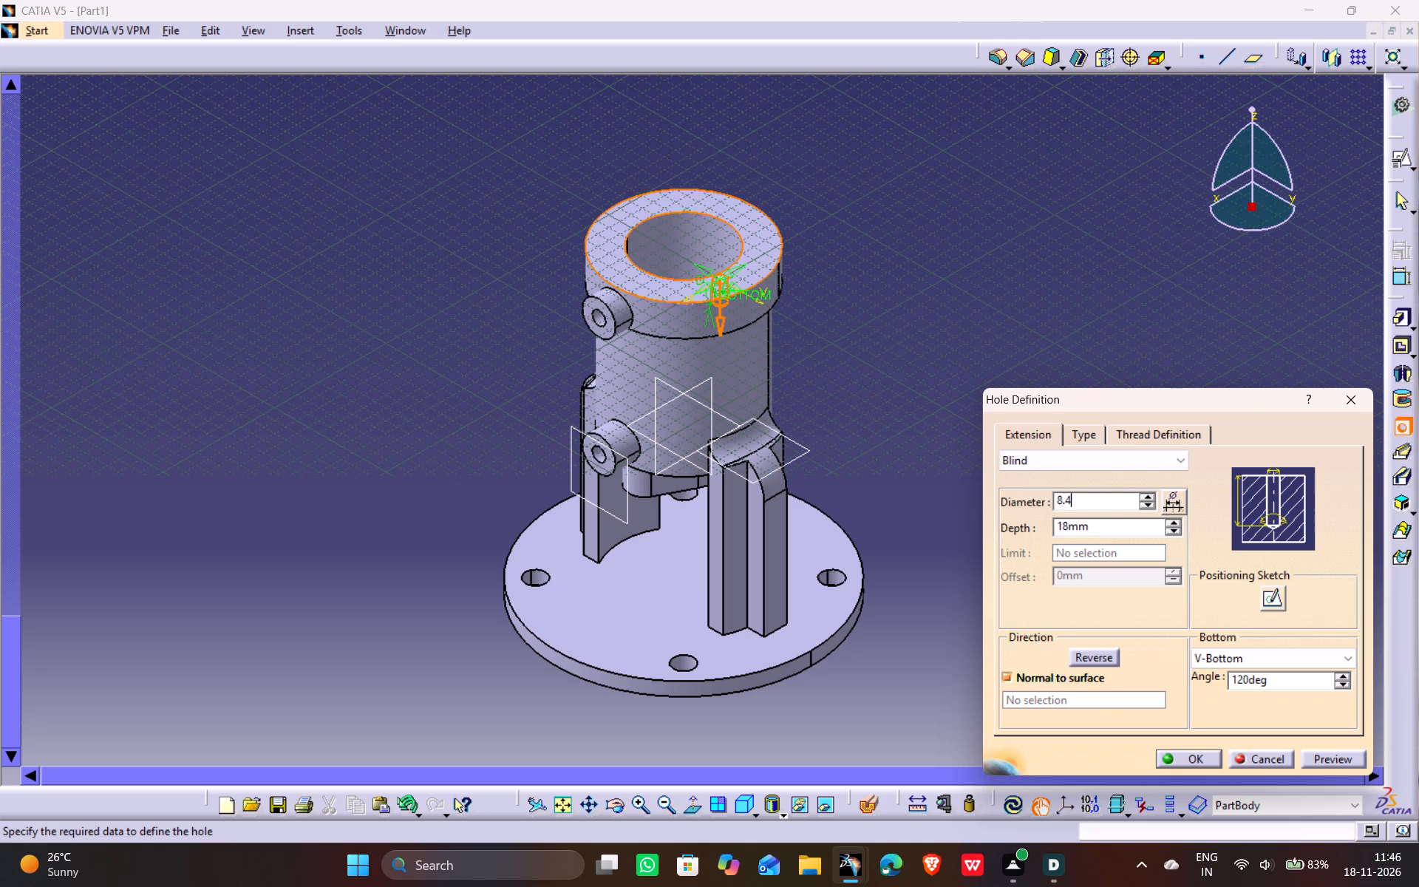
left_click(1071, 524)
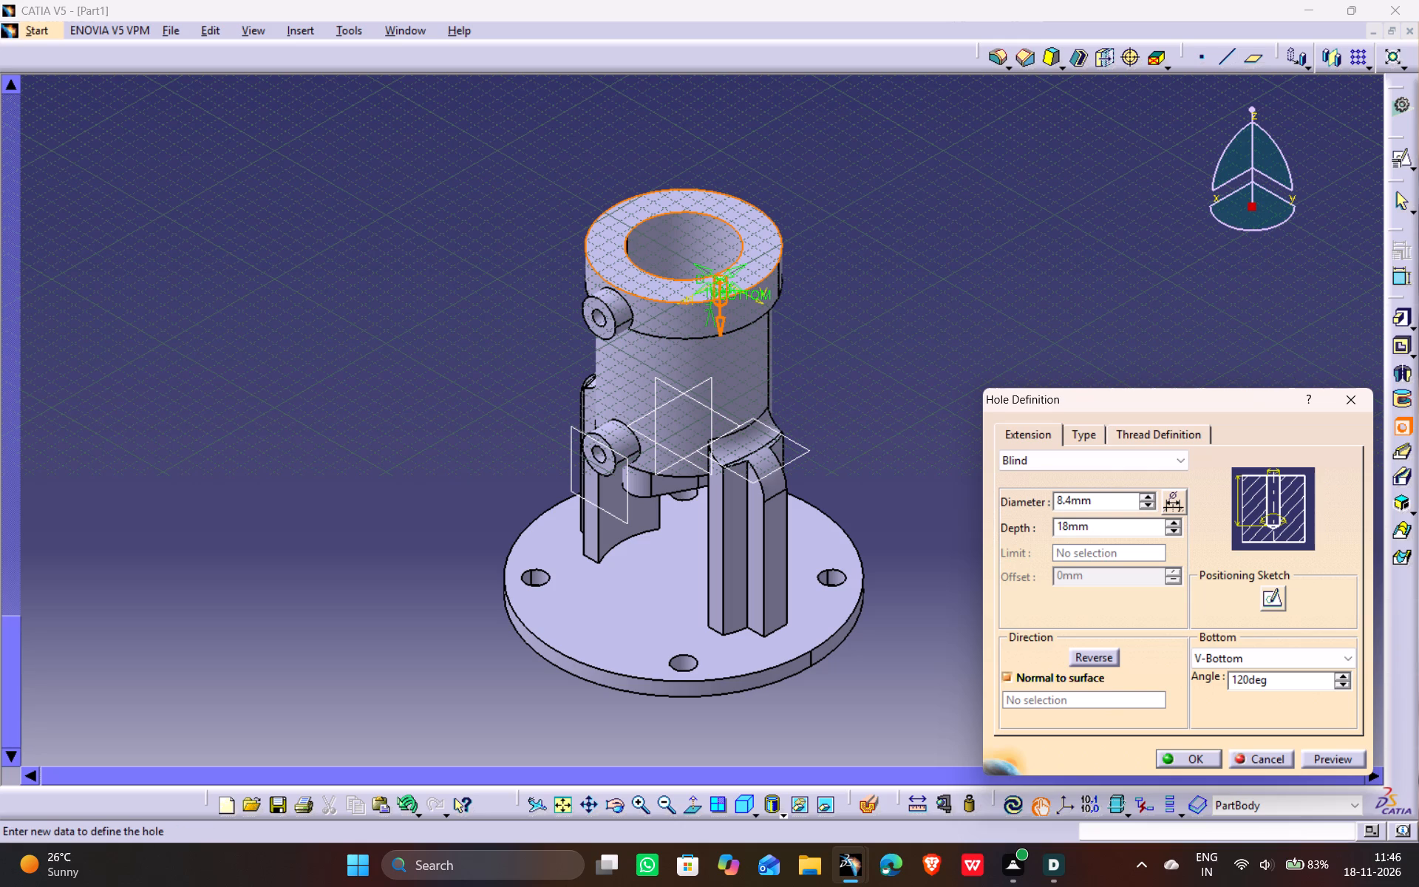
key("BackSpace")
key("BackSpace")
type("24")
left_click(1118, 288)
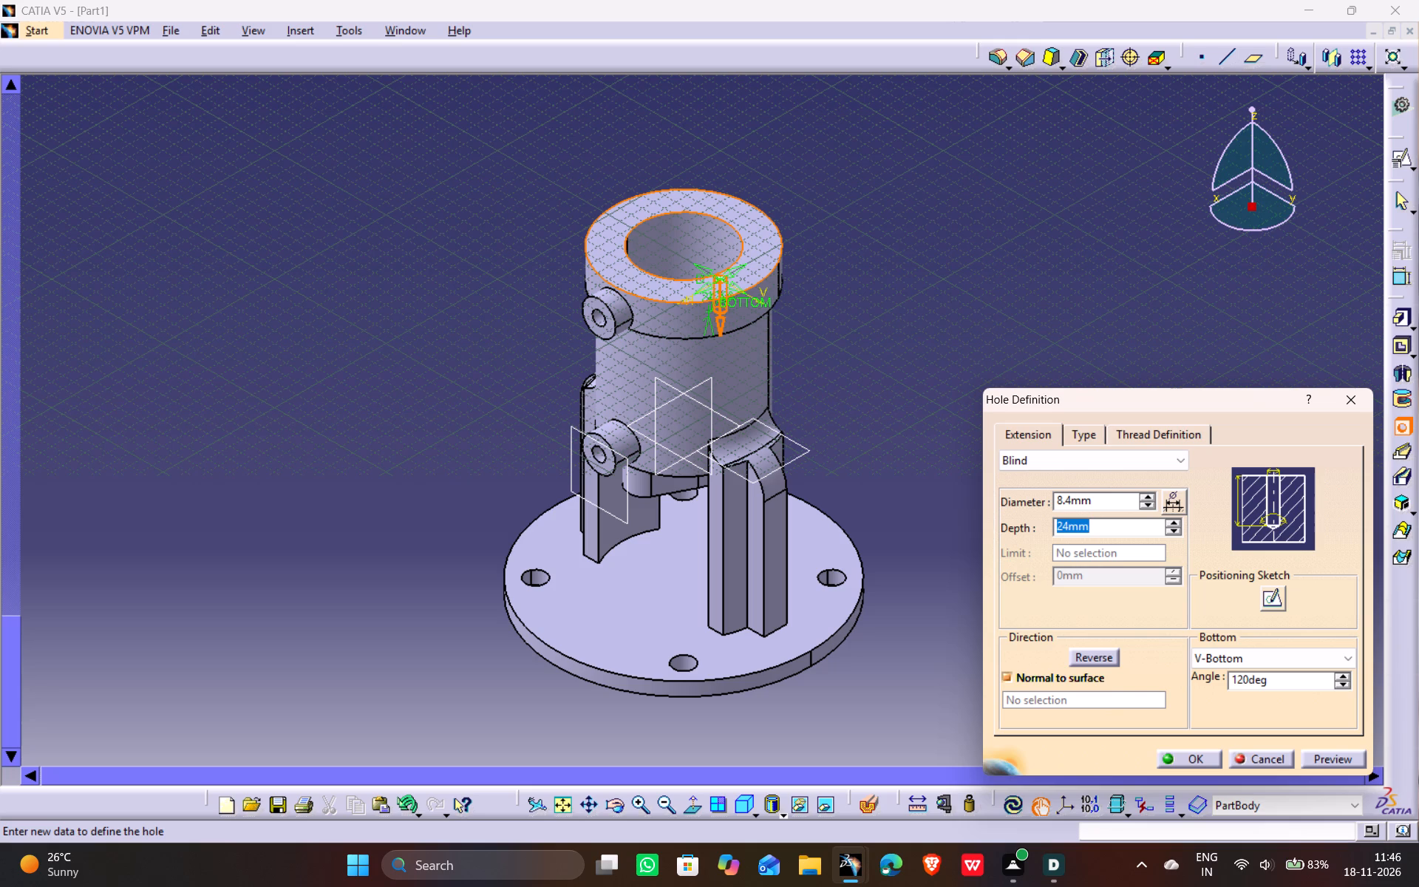
left_click(1072, 496)
key("BackSpace")
key("5")
left_click(1086, 319)
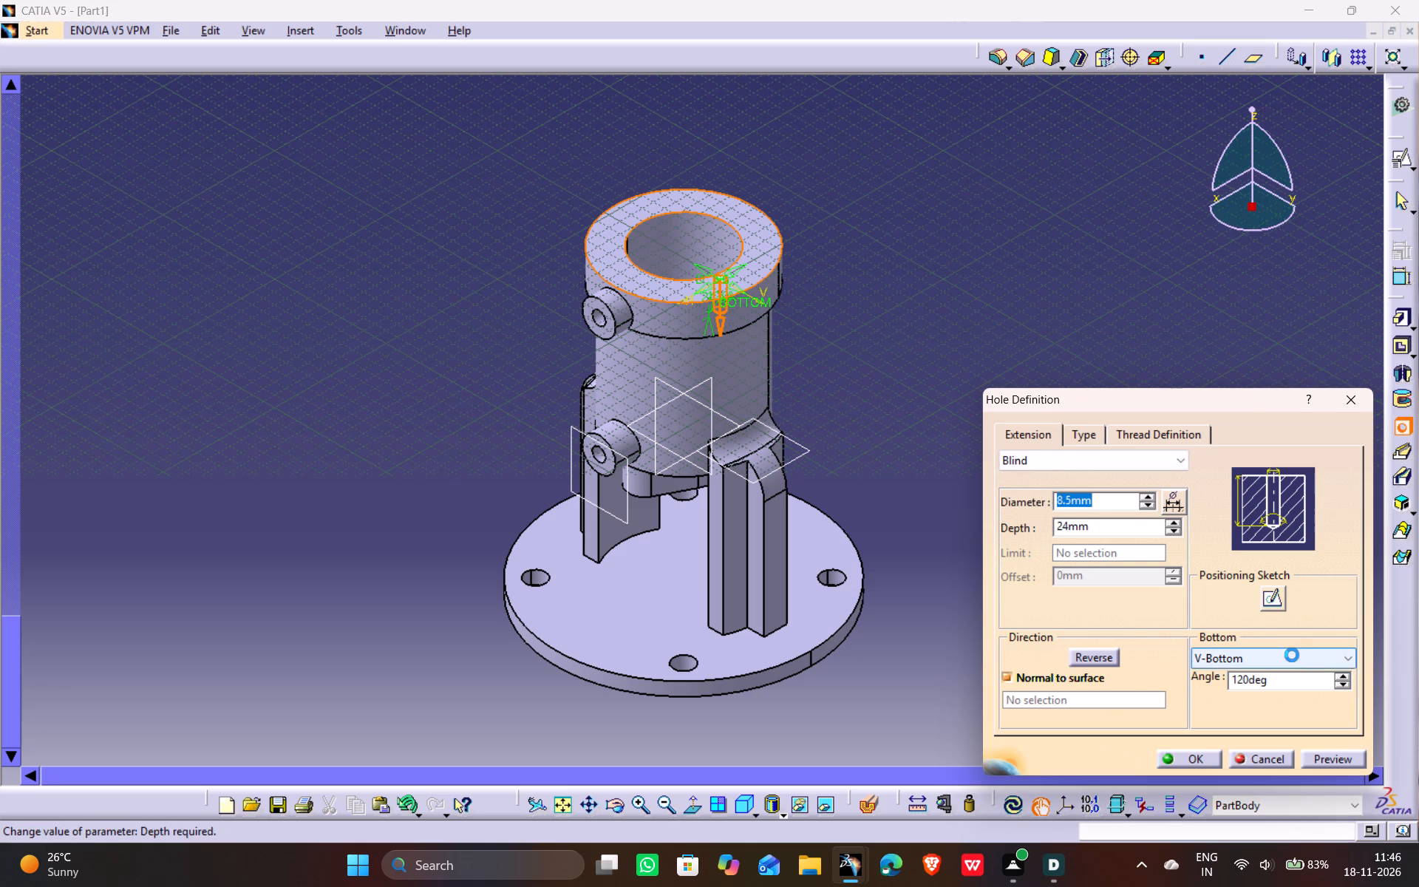
left_click(1292, 656)
left_click(1289, 658)
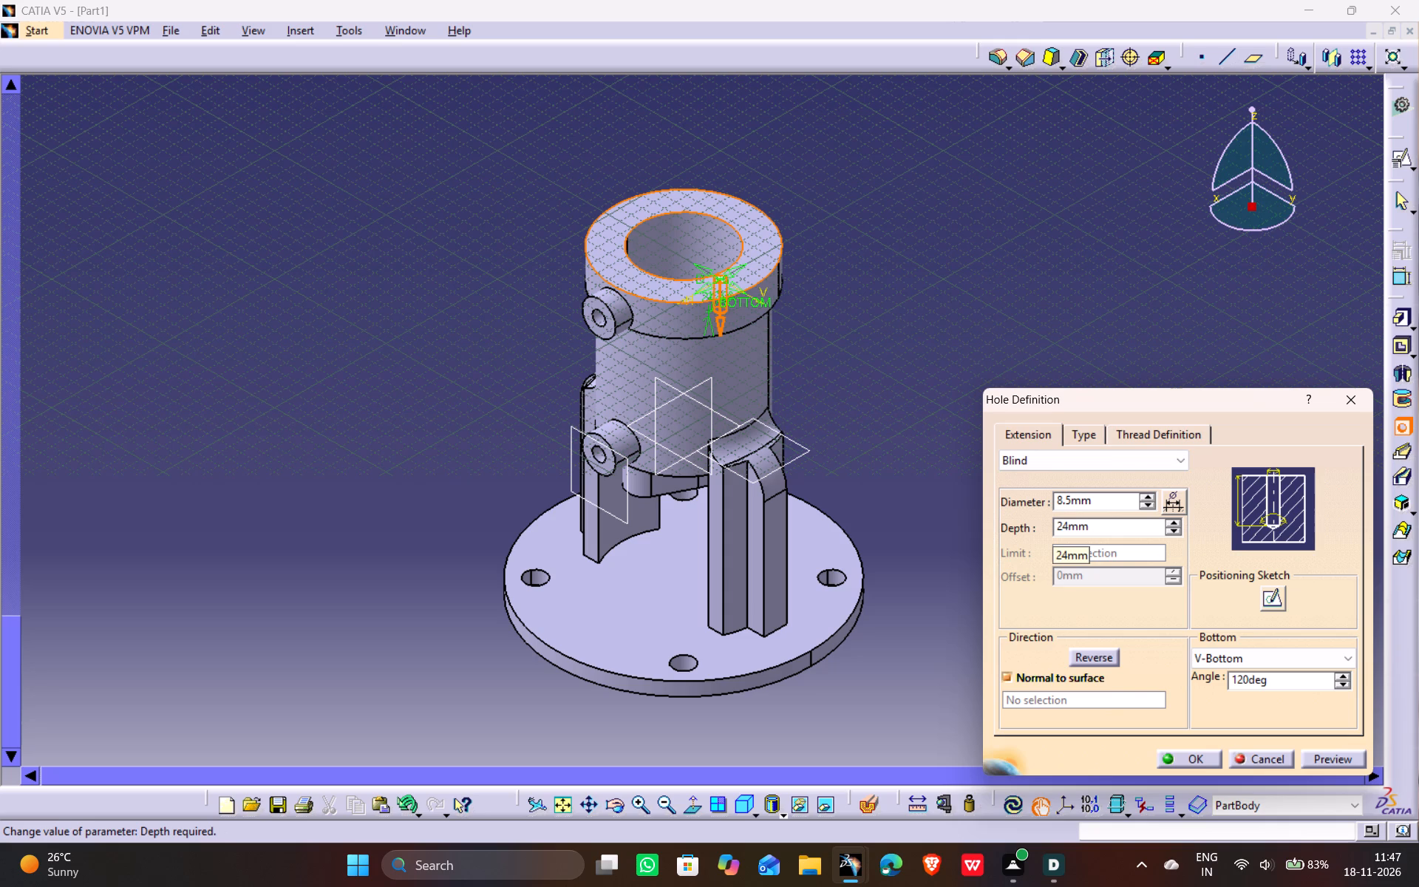
In the hole's positioning sketch, draw a construction circle through the hole point and make it concentric with the flange's outer edge.
left_click(1274, 597)
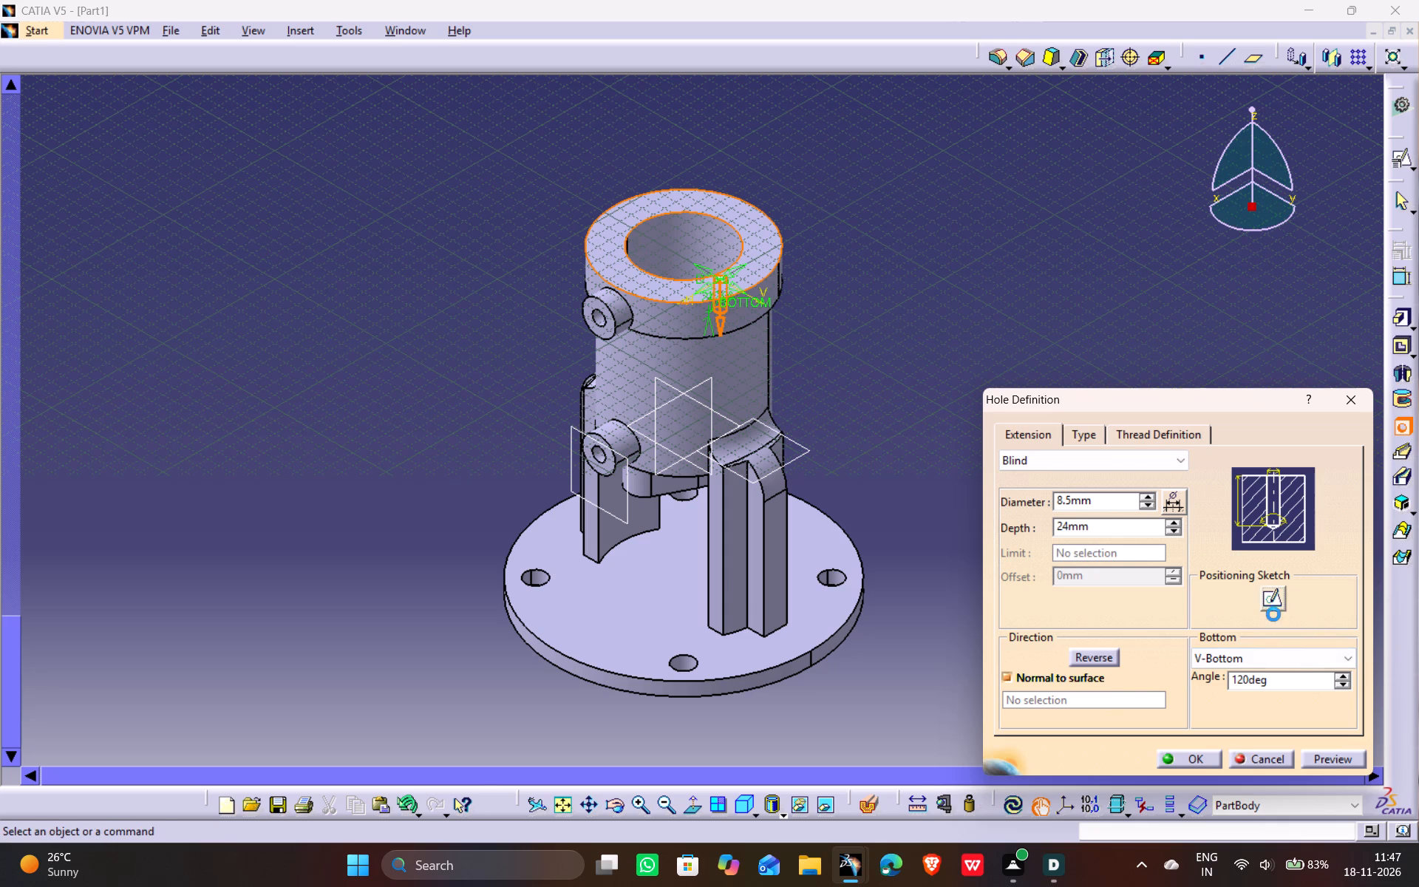
middle_click_drag(432, 621, 733, 365)
middle_click_drag(729, 663, 728, 659, "ctrl")
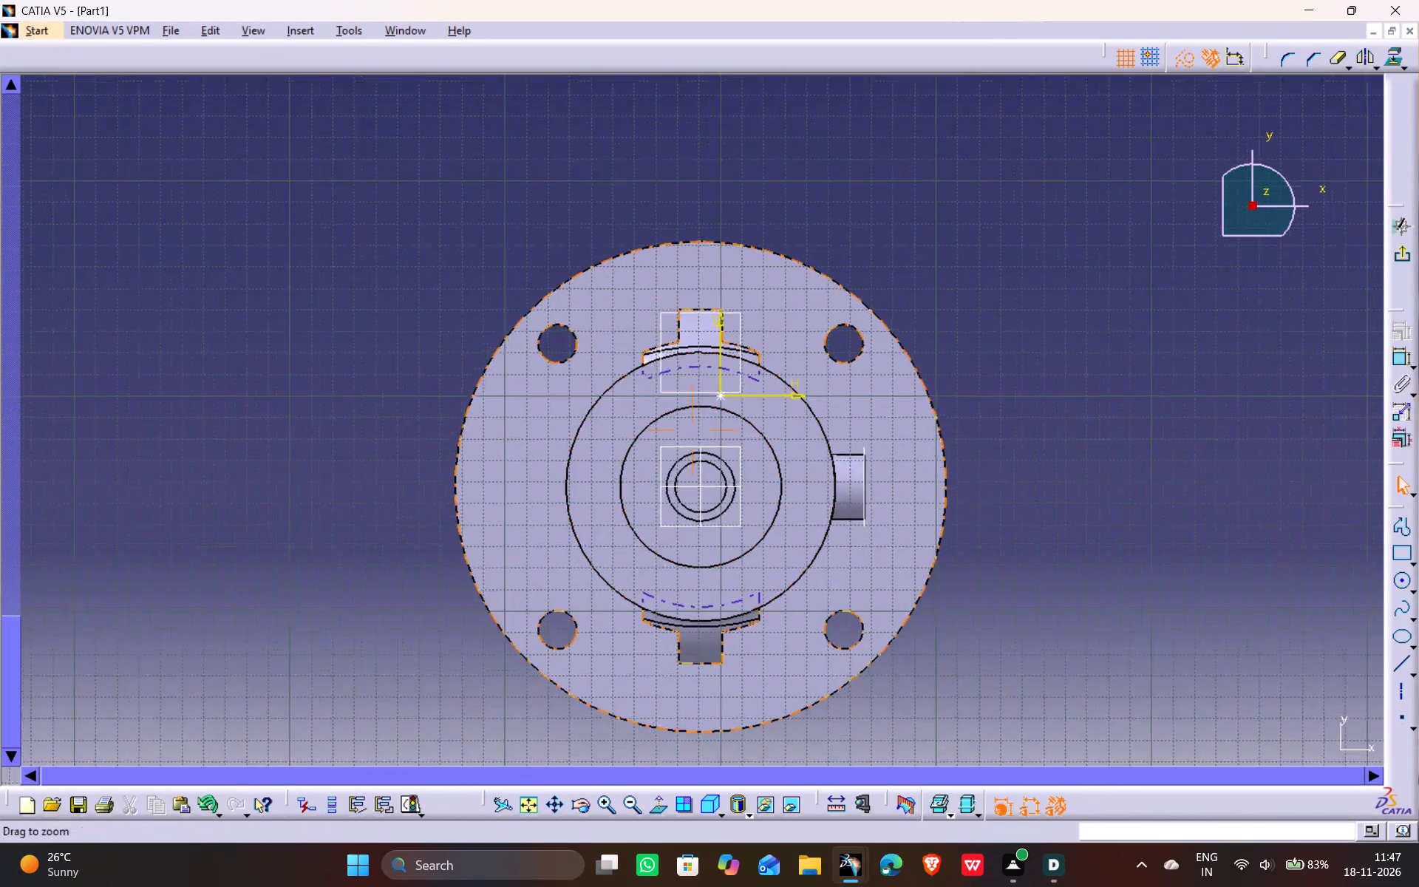
middle_click_drag(728, 659, 709, 574, "ctrl")
middle_click_drag(1030, 547, 998, 495)
middle_click_drag(985, 456, 989, 496, "ctrl")
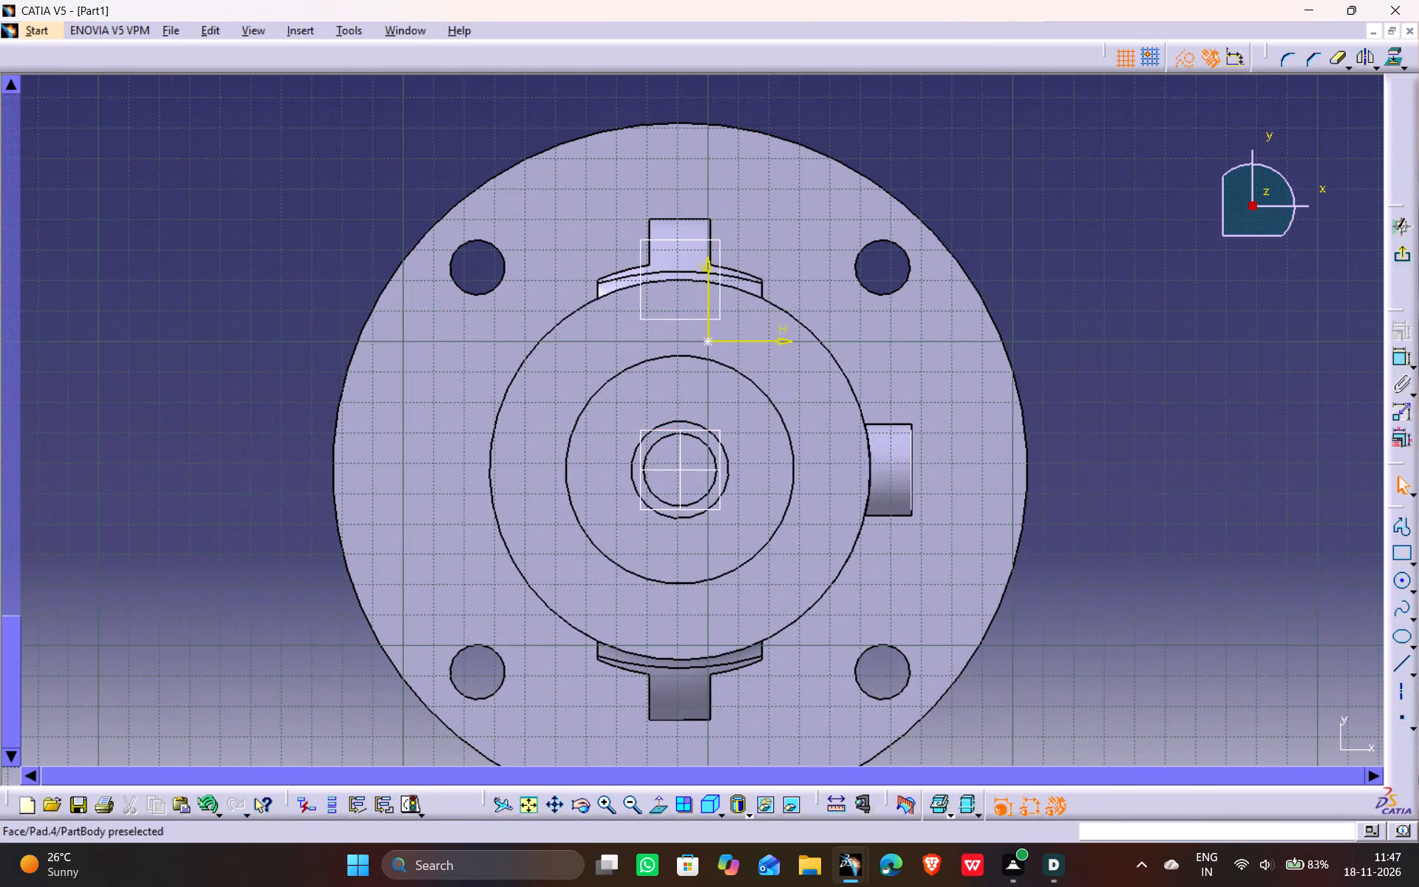
left_click_drag(707, 341, 784, 362)
left_click(1401, 586)
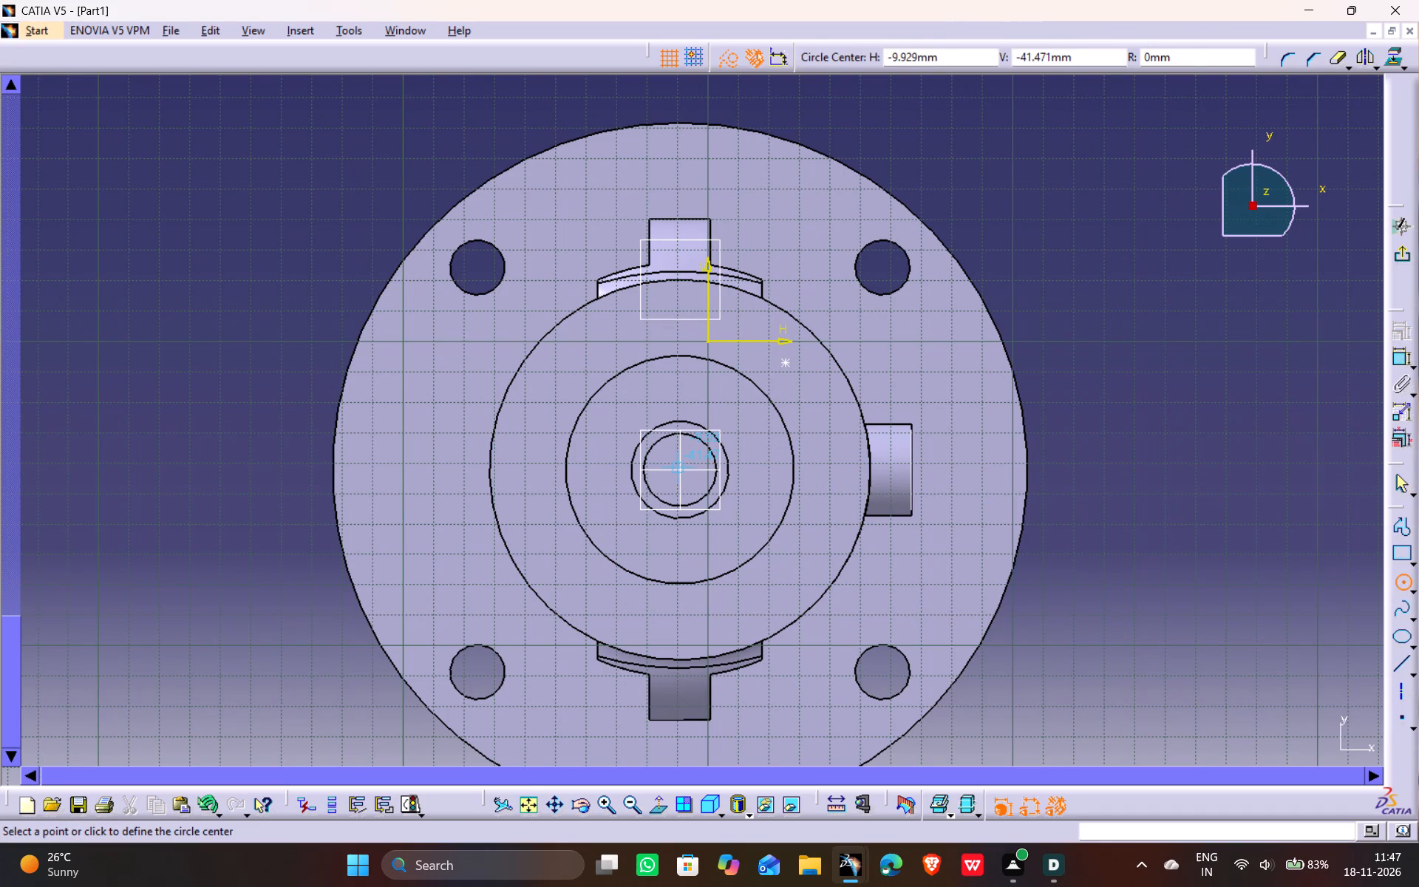
left_click(678, 467)
left_click(824, 479)
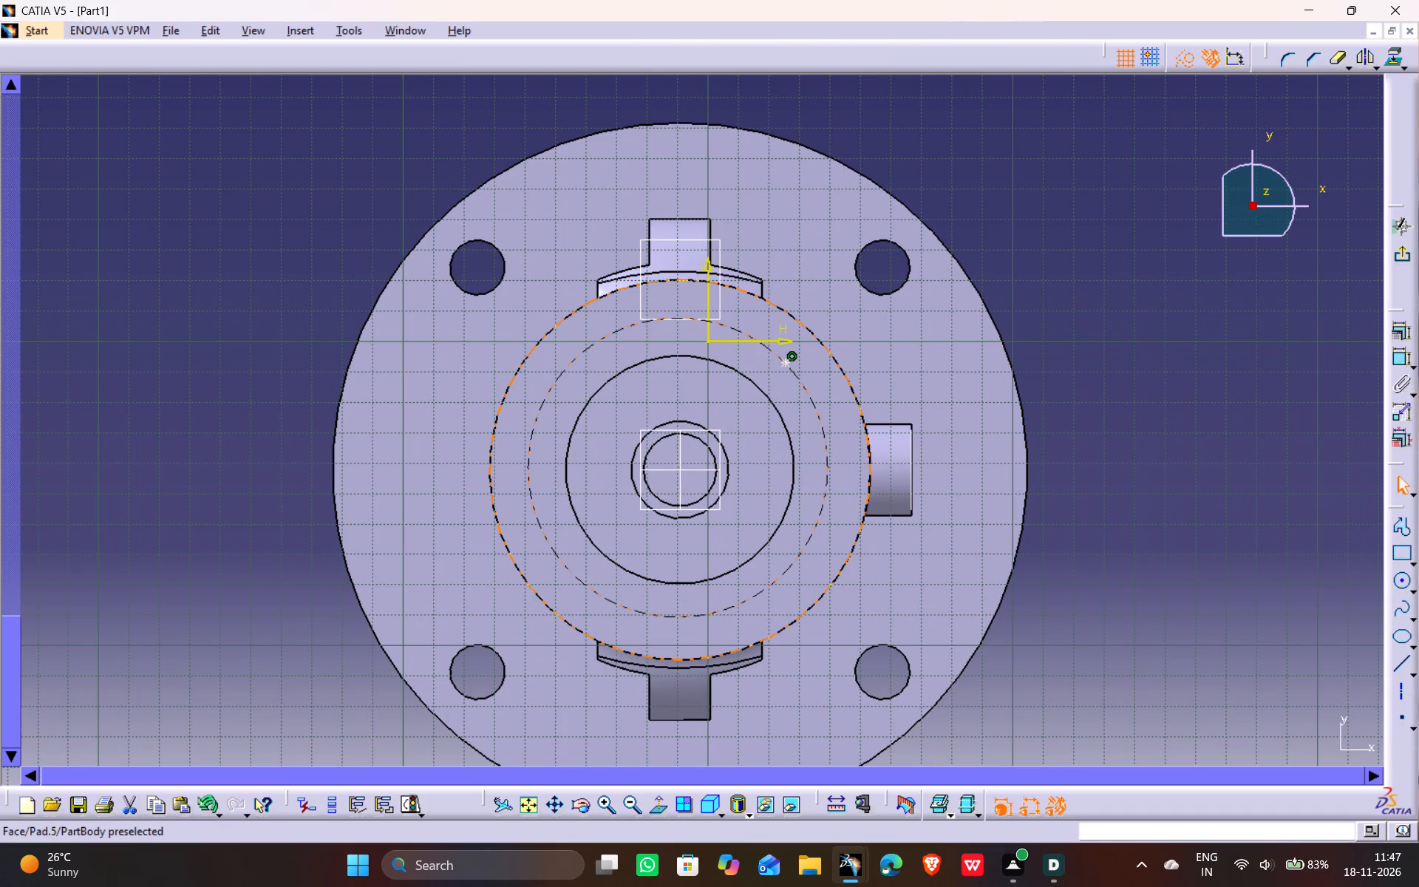
left_click(865, 423, "ctrl")
left_click(1398, 331)
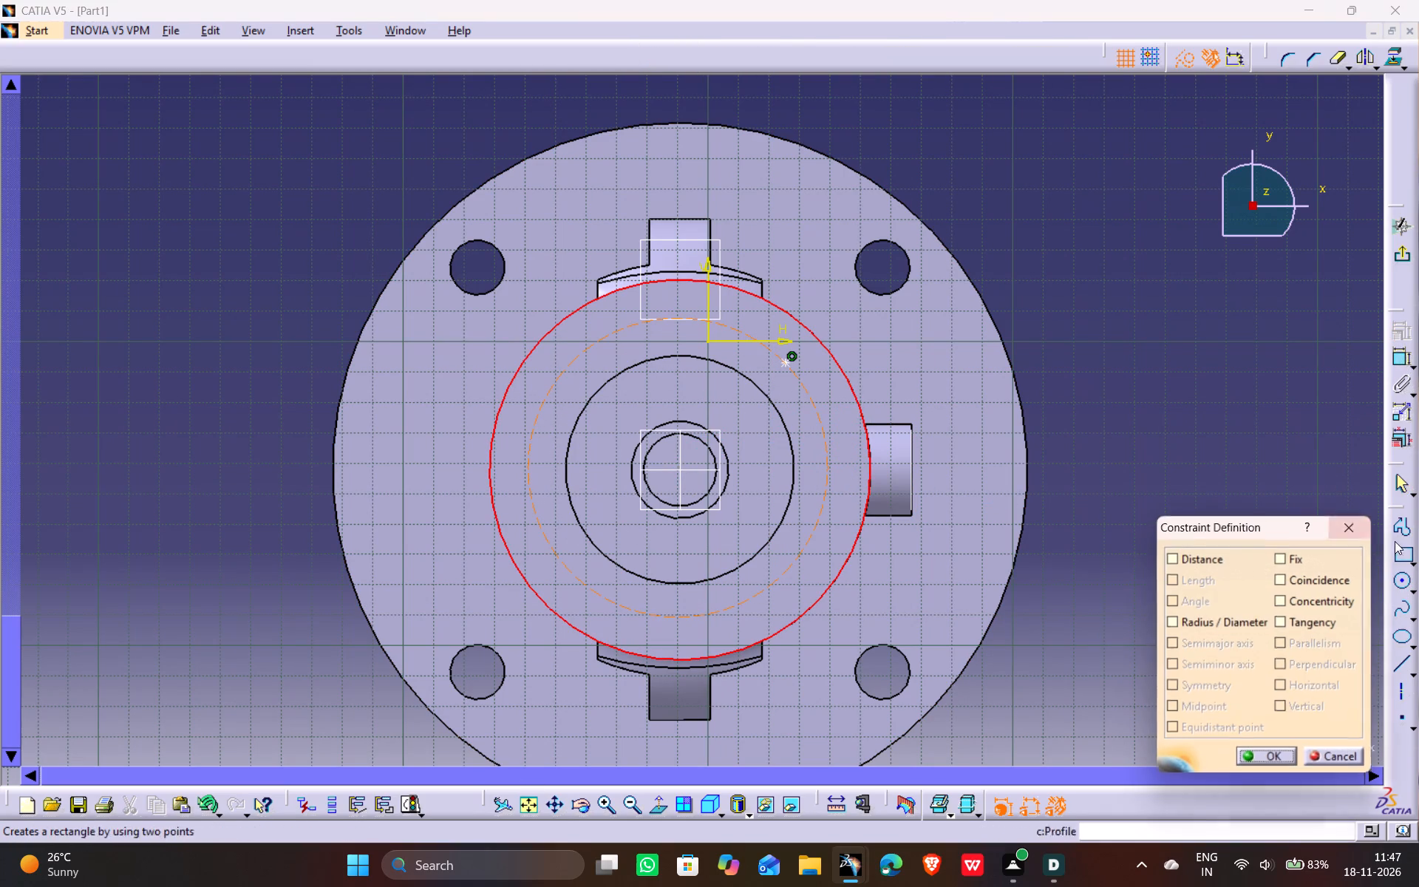
left_click(1317, 601)
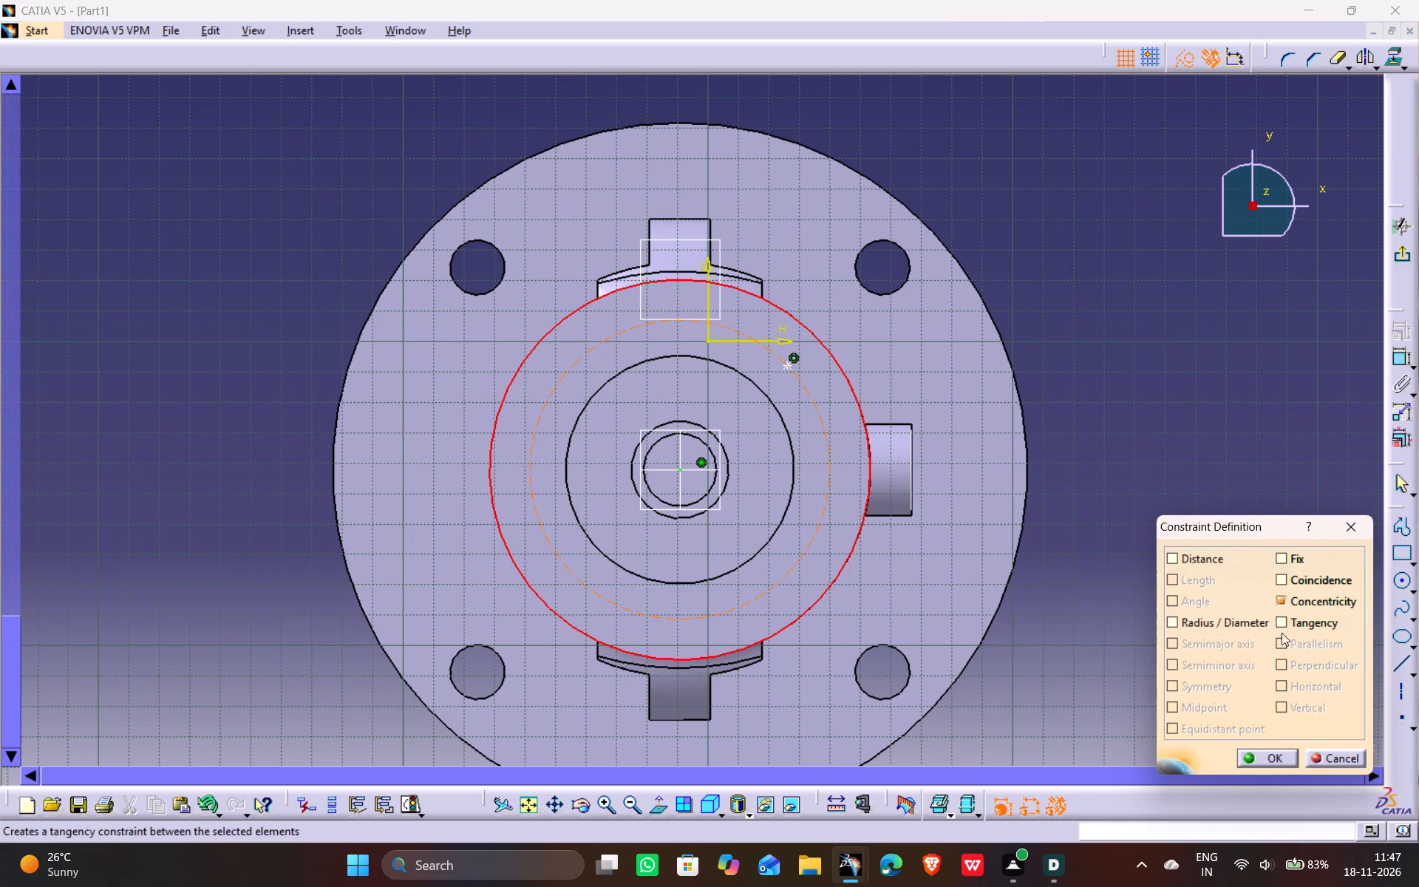
left_click(1271, 756)
left_click(1250, 592)
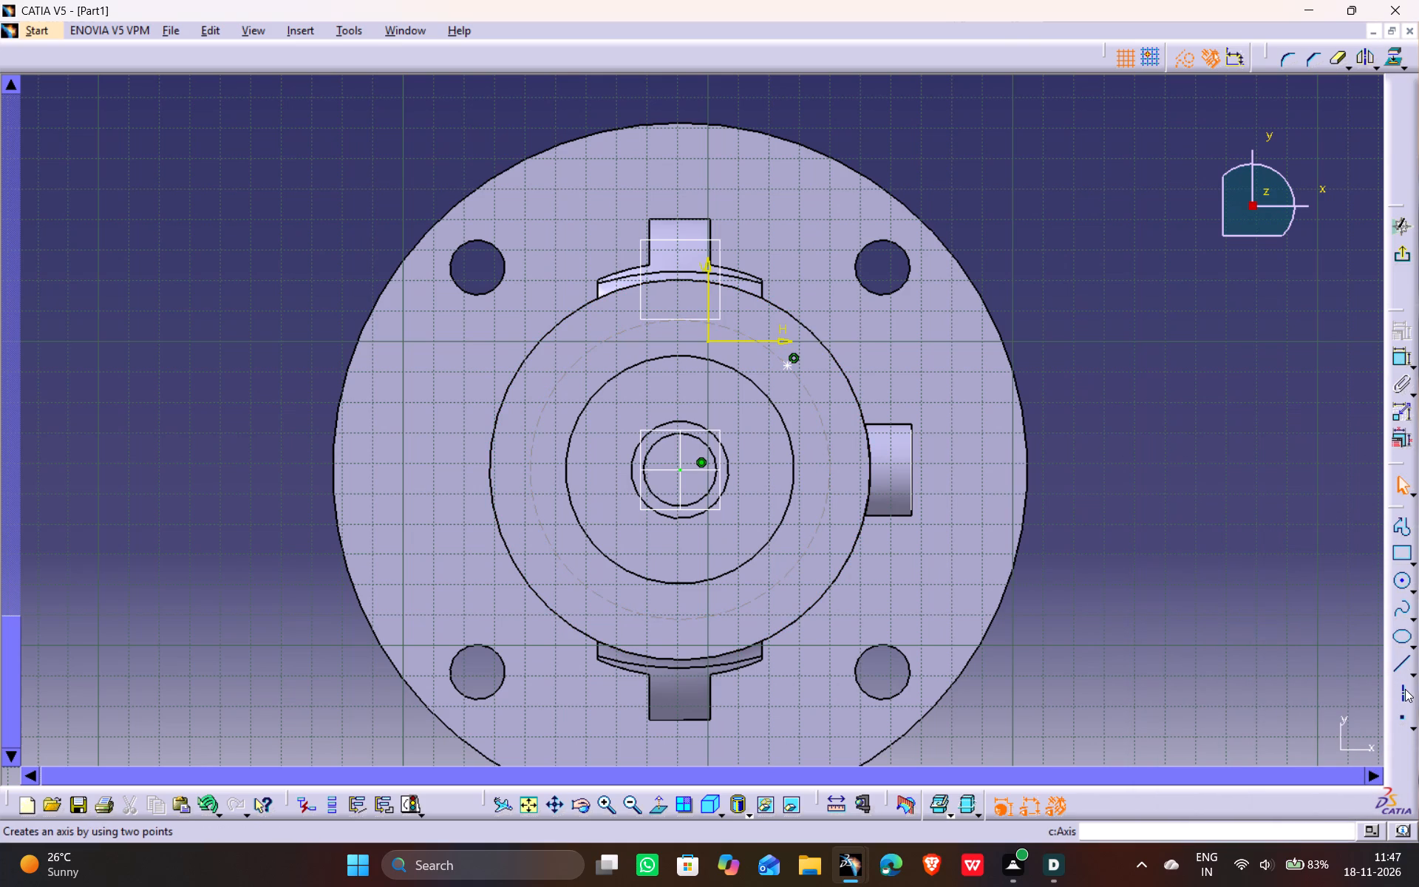
Draw an axis from the flange centre through the hole point and constrain it at 45° to the horizontal.
left_click(1403, 689)
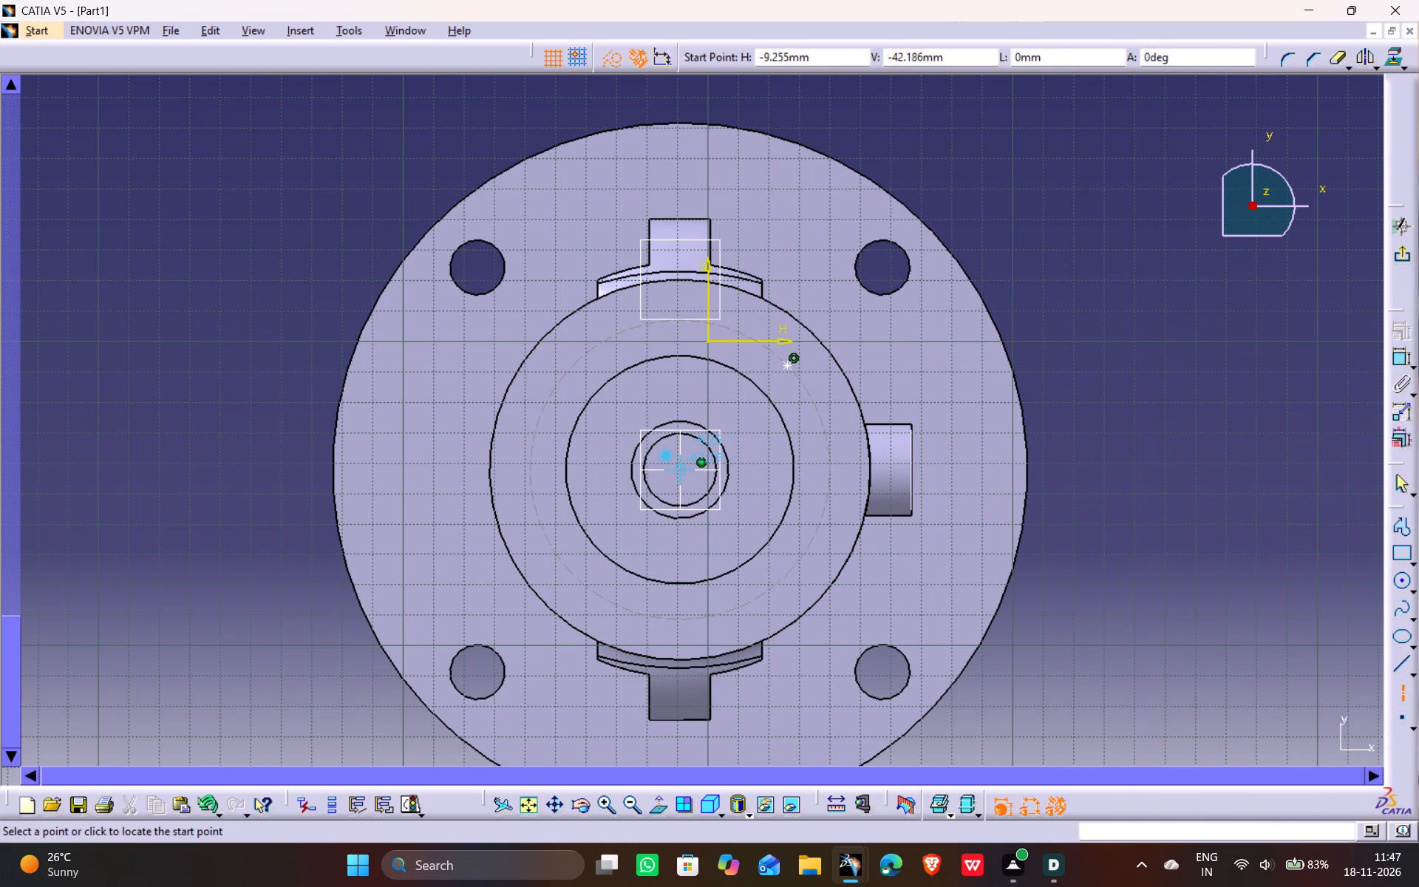
left_click(680, 473)
left_click(947, 207)
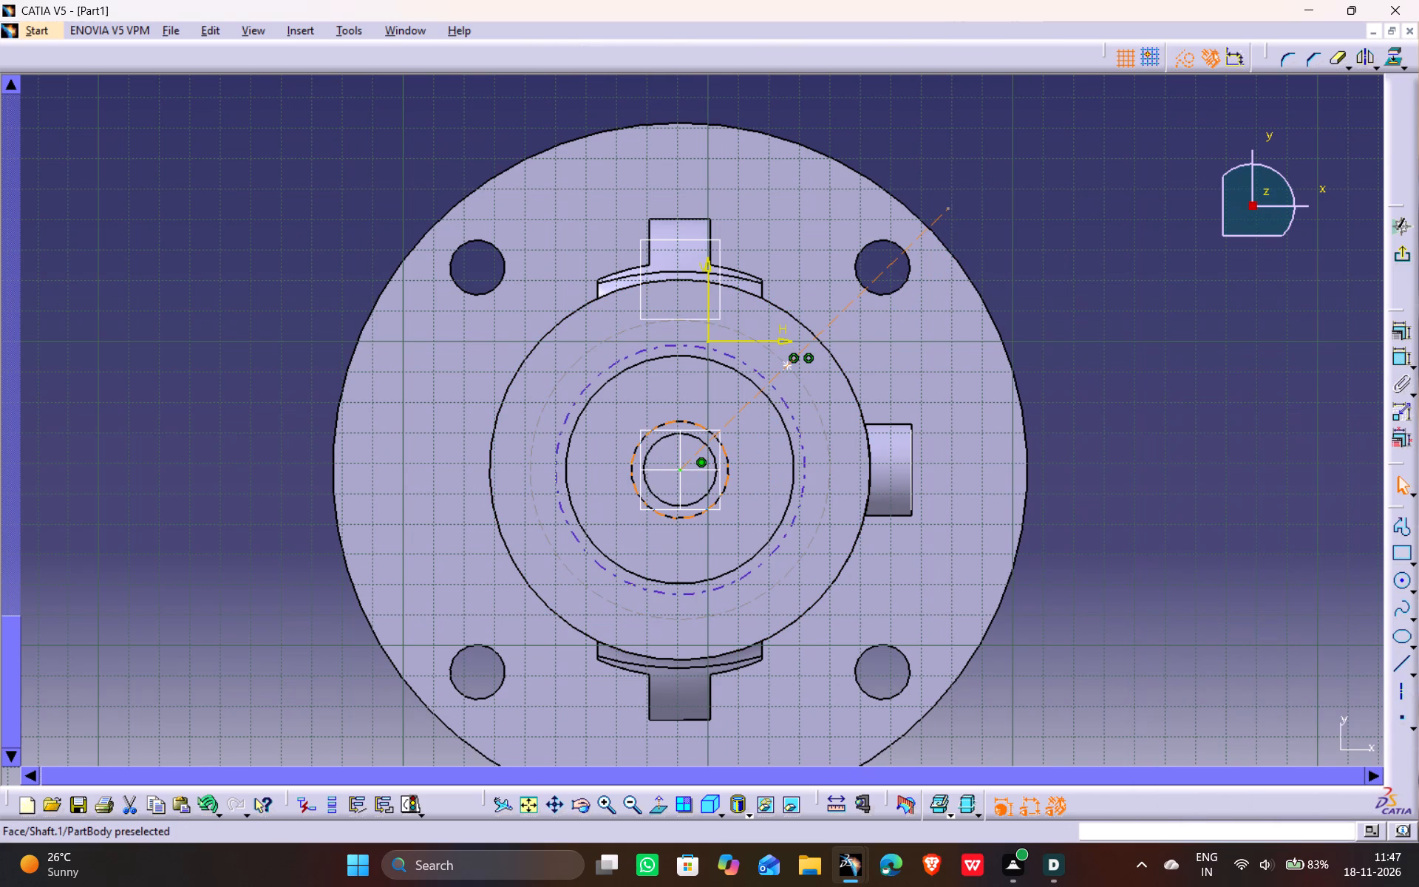
left_click(712, 470, "ctrl")
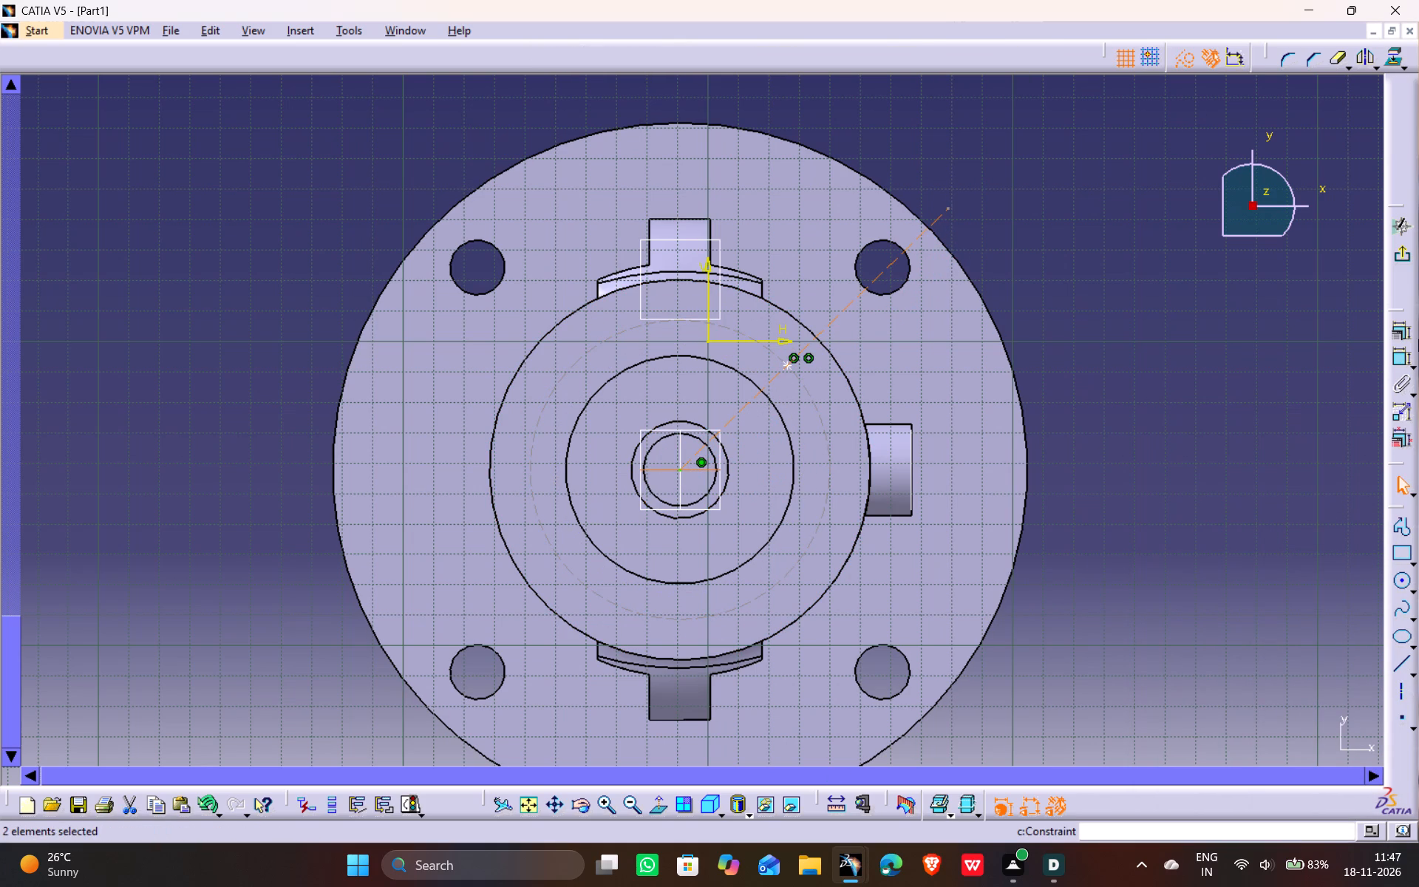
left_click(1393, 352)
left_click(1087, 299)
double_click(1095, 293)
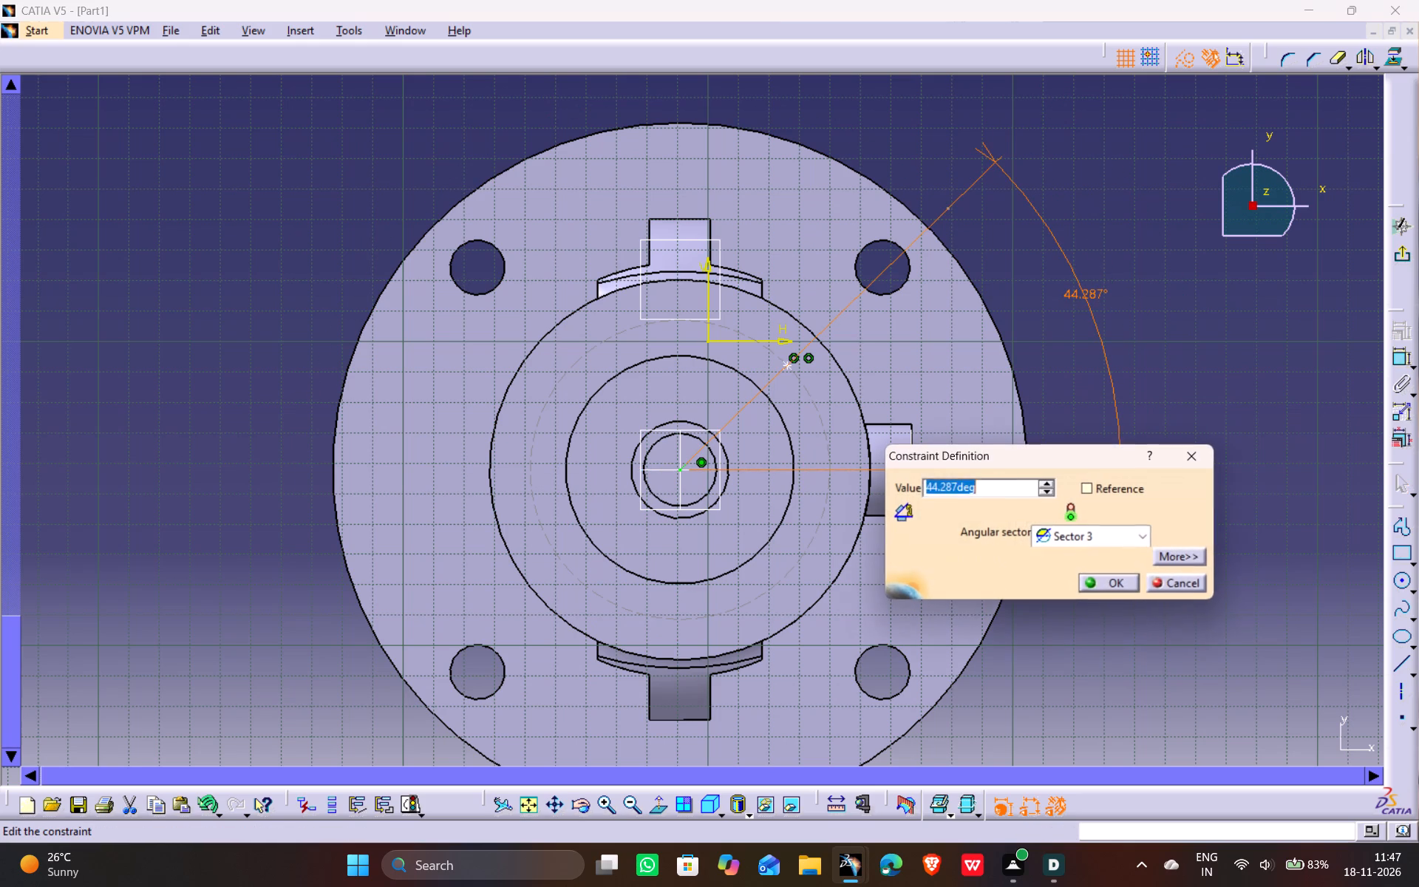
type("45")
key("Return")
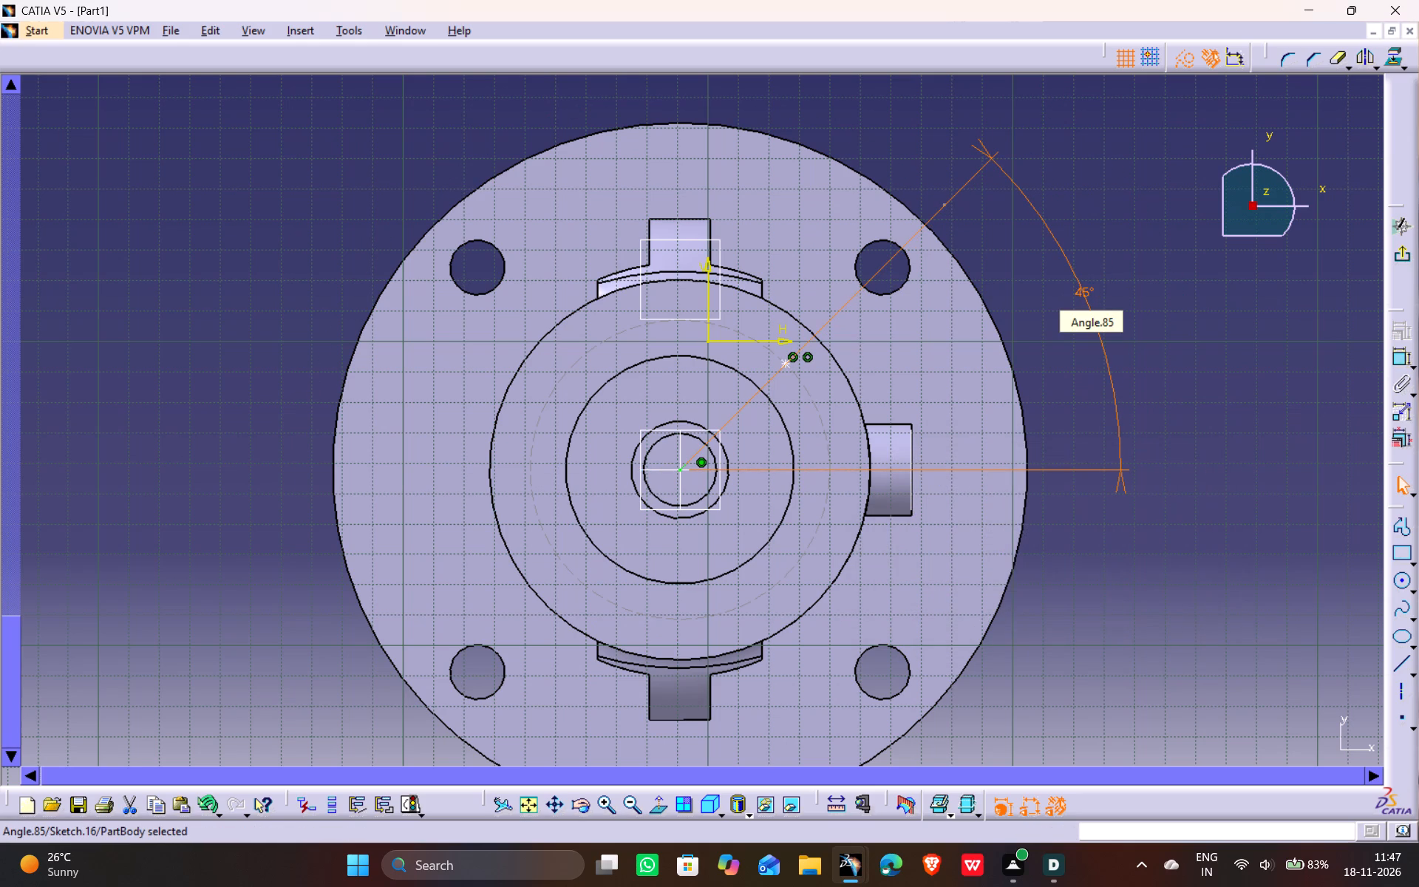
Dimension the construction circle through the hole point with a diameter of 100 mm.
left_click(769, 349)
left_click(1405, 348)
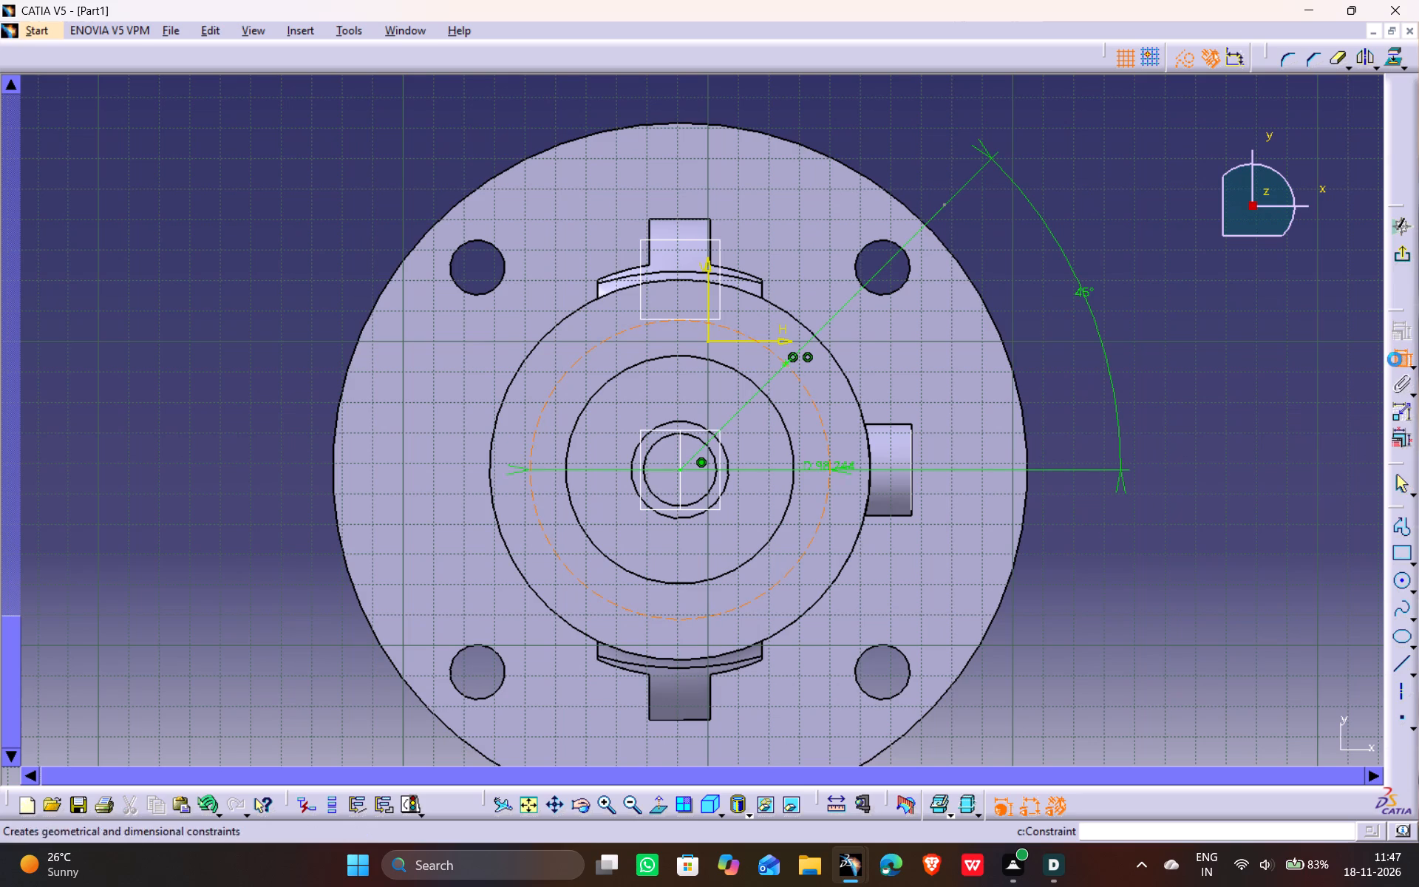
left_click(1168, 282)
double_click(1176, 277)
type("100")
key("Return")
left_click(1132, 242)
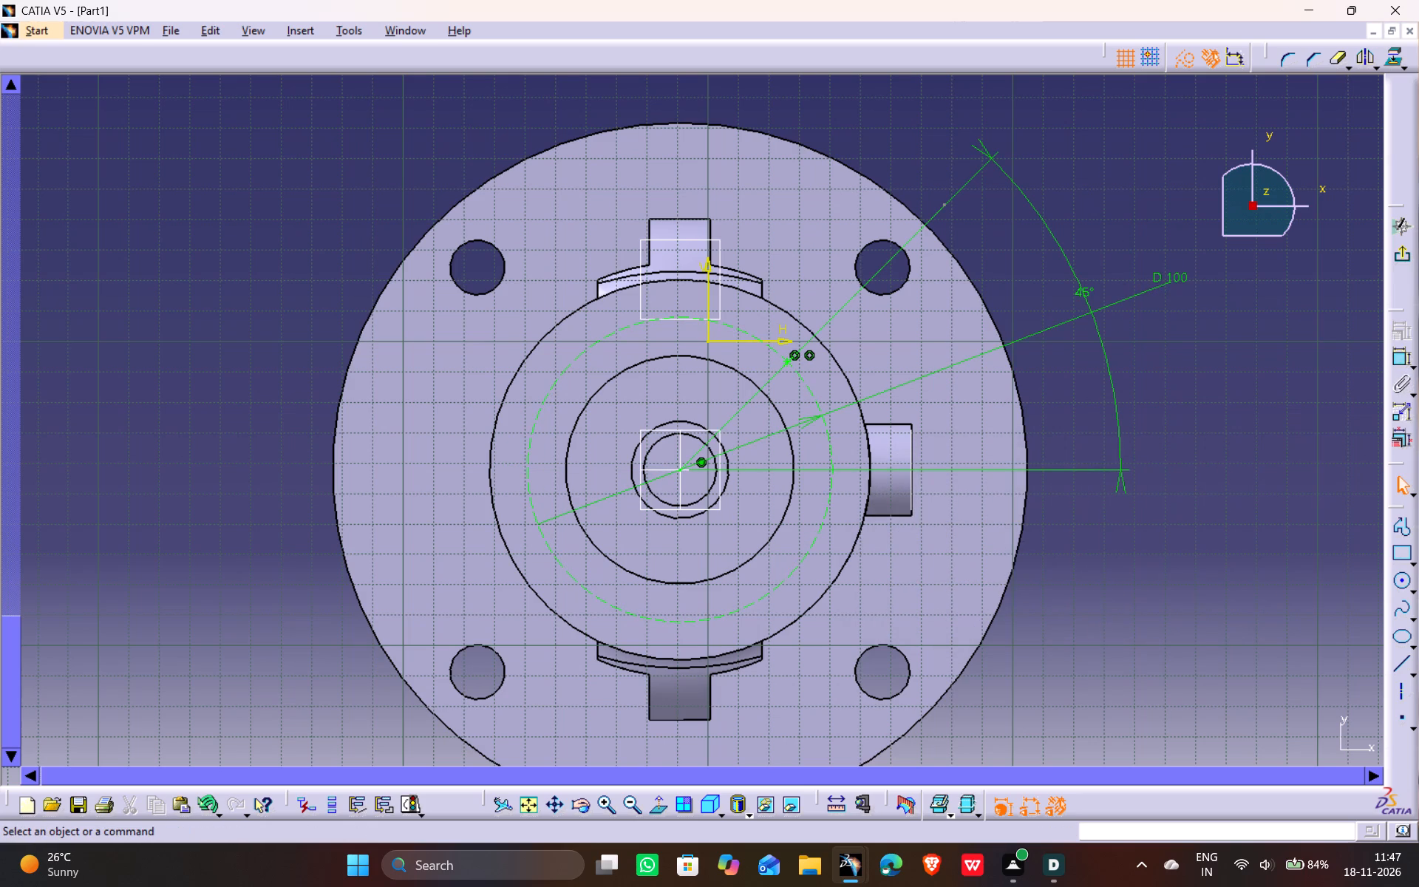
Leave the positioning sketch, preview the blind hole in the flange, and create it.
left_click(1405, 257)
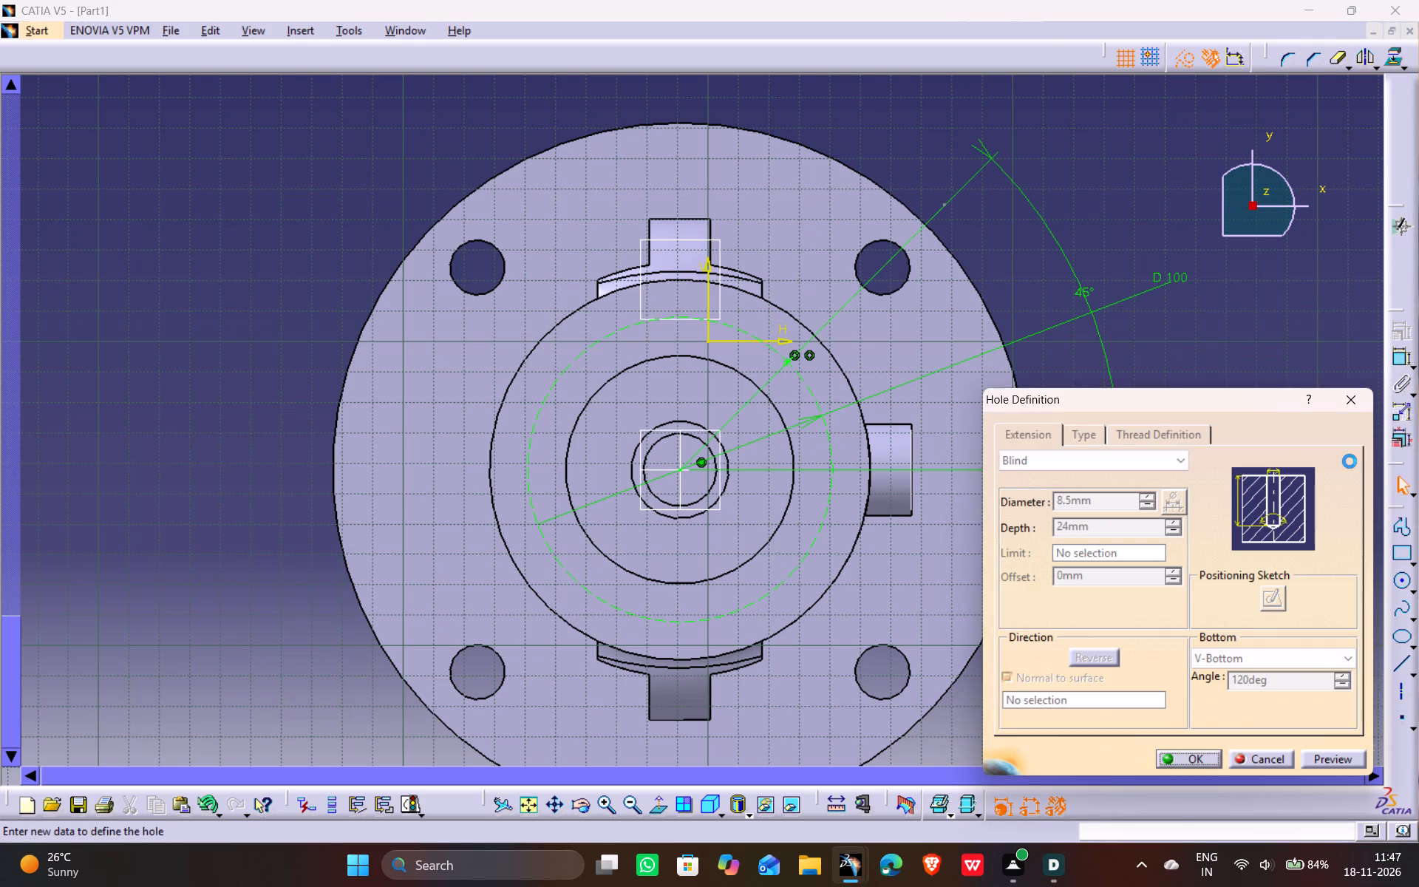
left_click(1333, 761)
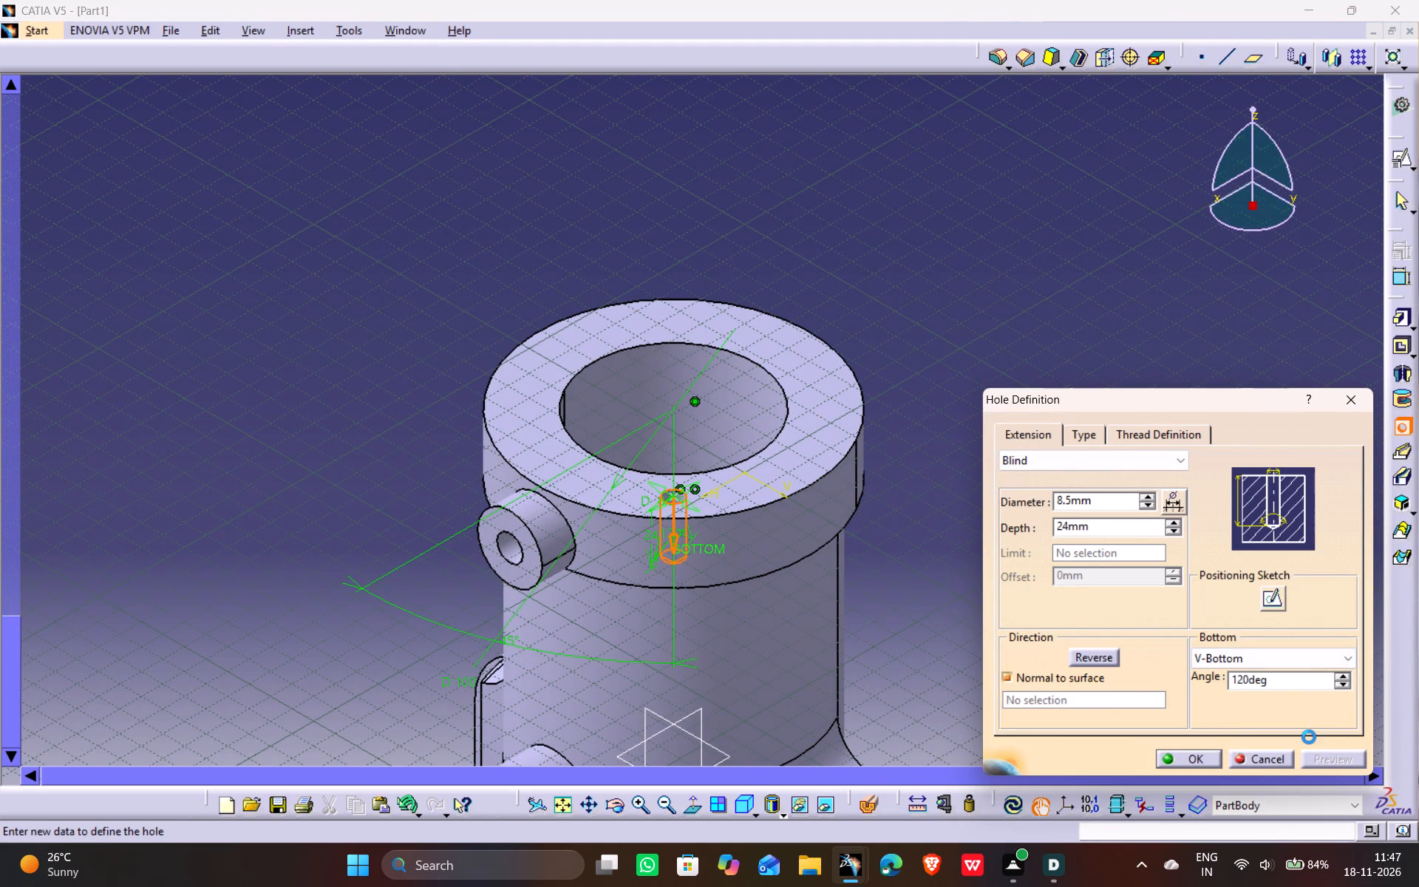
middle_click_drag(662, 650, 693, 525)
scroll(662, 650, "down", 3)
left_click_drag(662, 650, 693, 525)
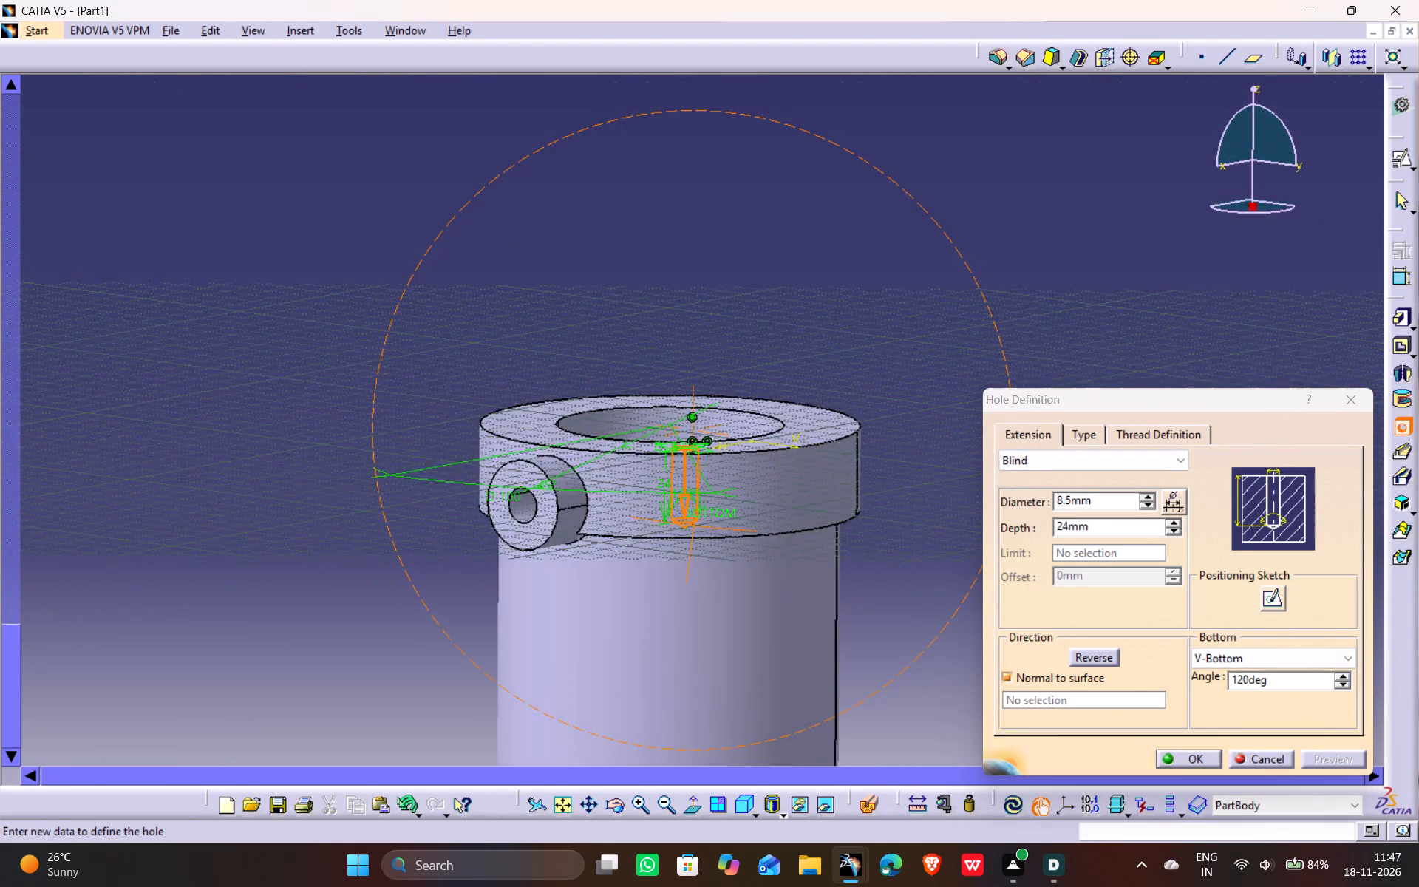
left_click_drag(693, 525, 693, 597)
middle_click_drag(693, 525, 693, 597)
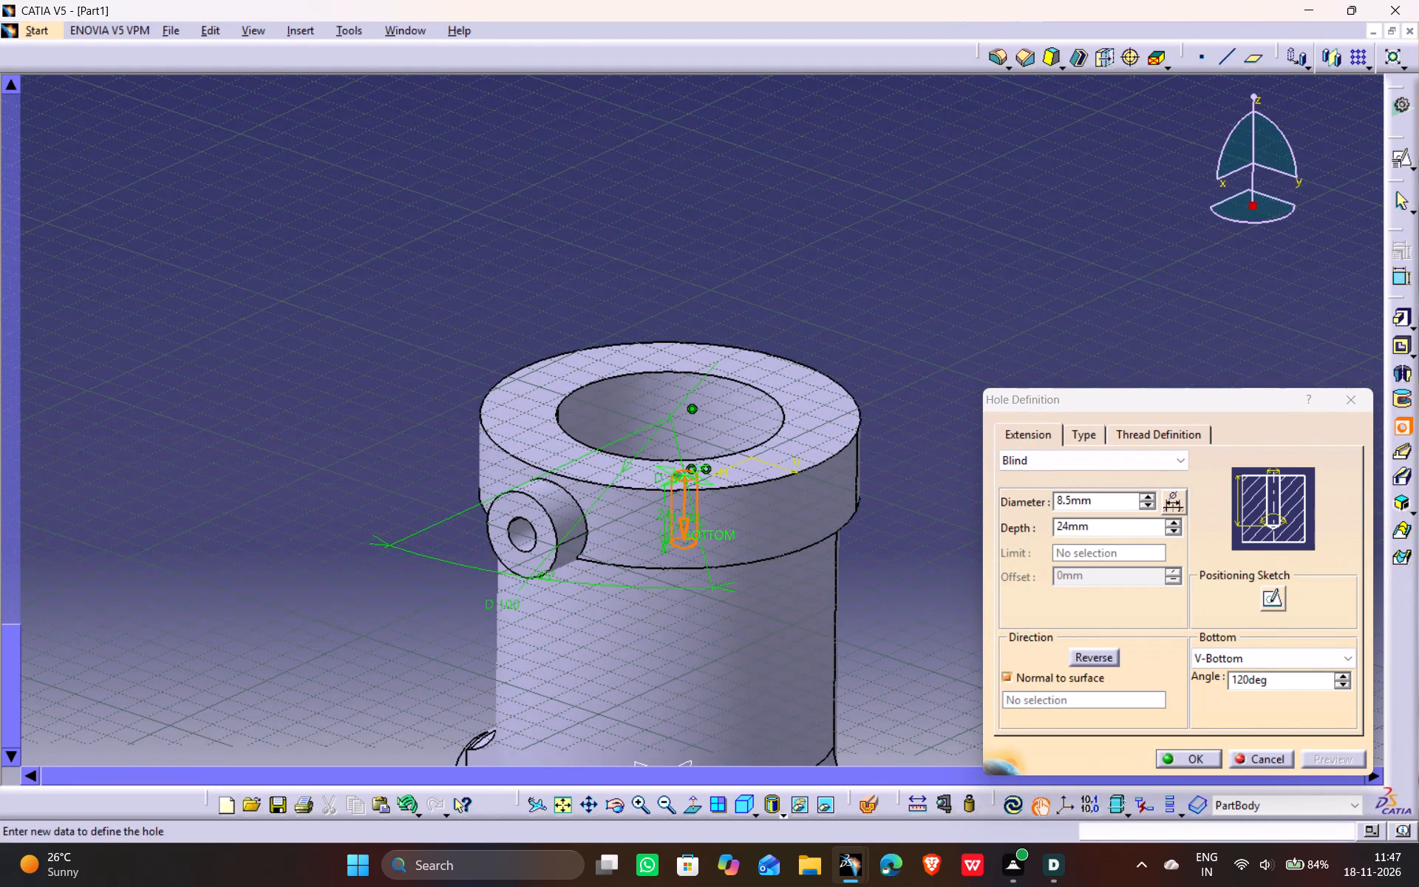
middle_click_drag(694, 447, 693, 495)
scroll(694, 447, "down", 2)
left_click_drag(692, 456, 693, 494)
middle_click_drag(824, 599, 798, 462)
scroll(792, 445, "down", 1, "ctrl")
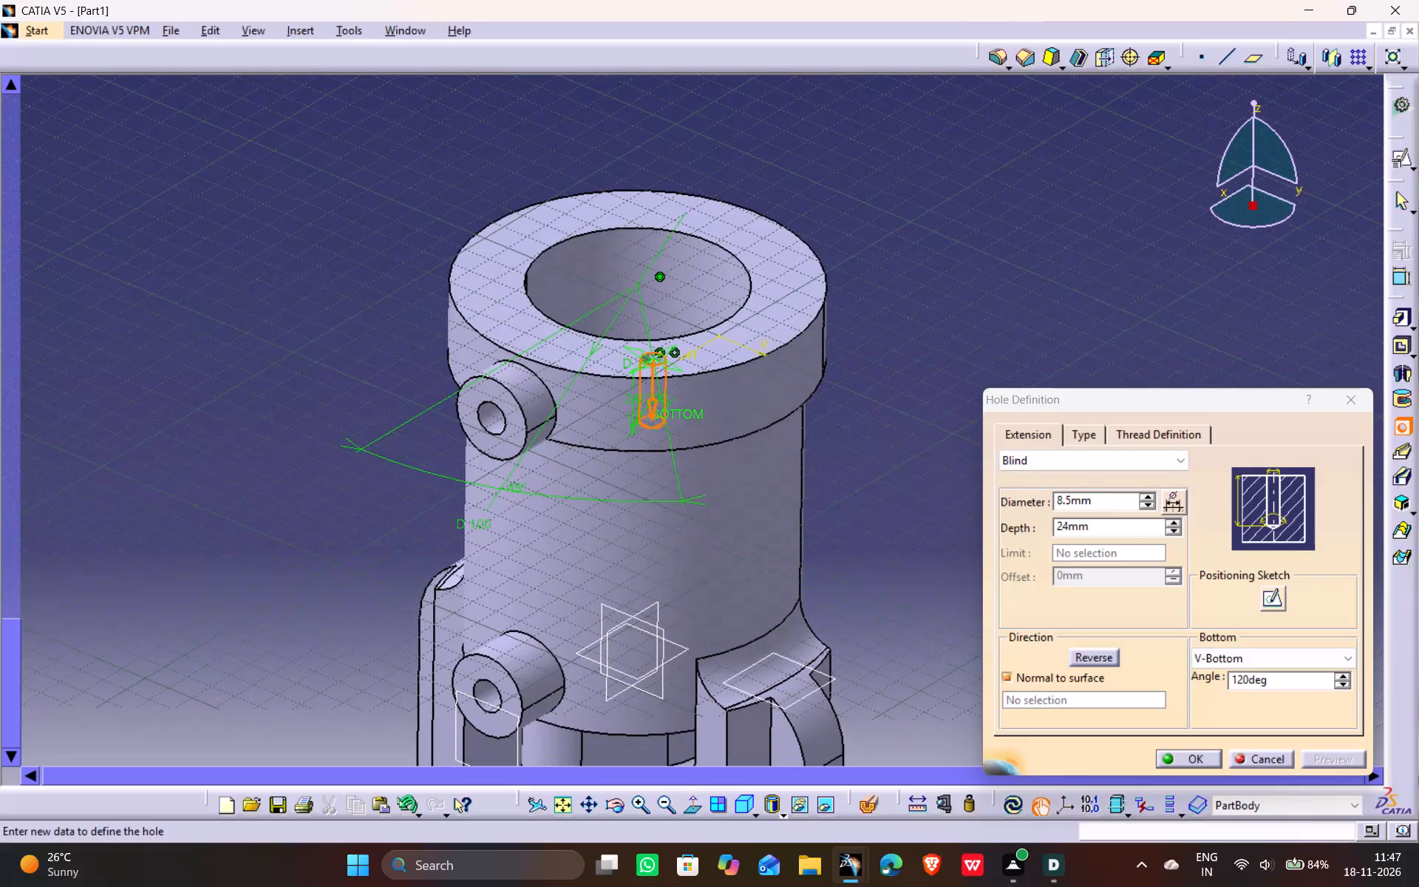
middle_click_drag(786, 413, 786, 459, "ctrl")
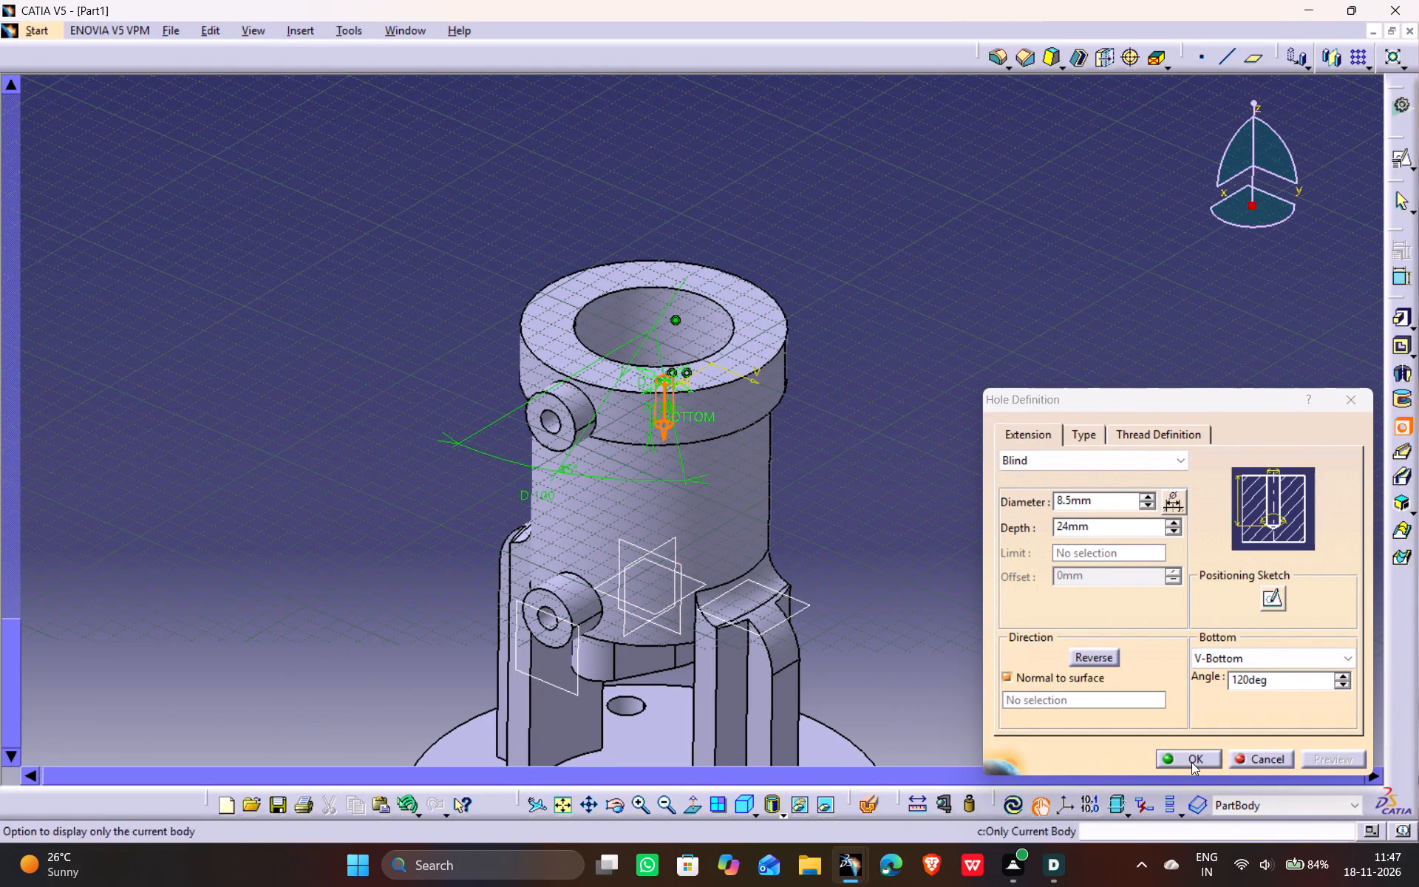
left_click(1191, 759)
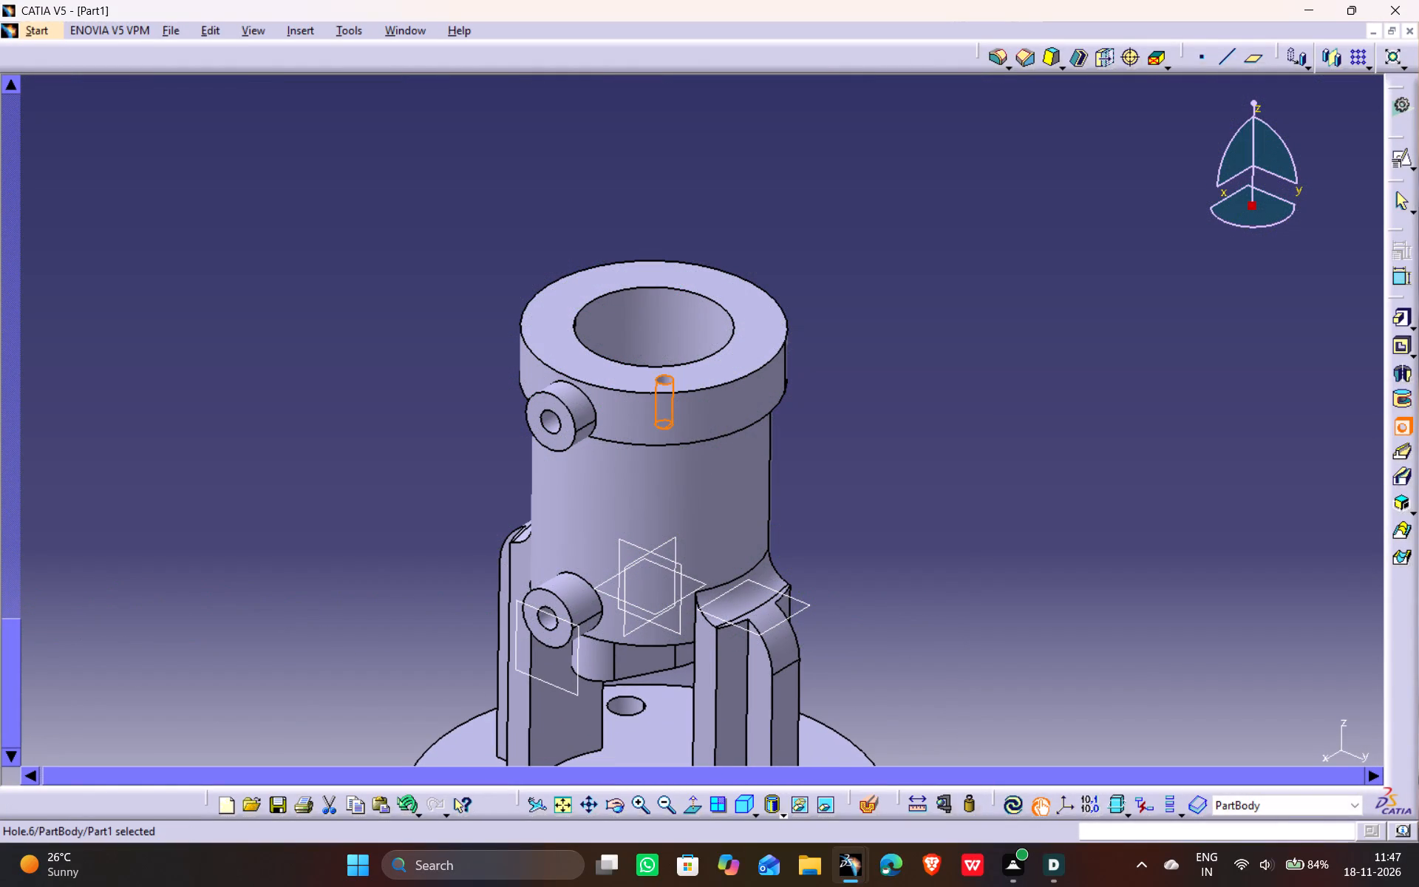
Pattern the blind flange hole circularly around the flange axis with 4 instances at 90° spacing.
left_click(1369, 61)
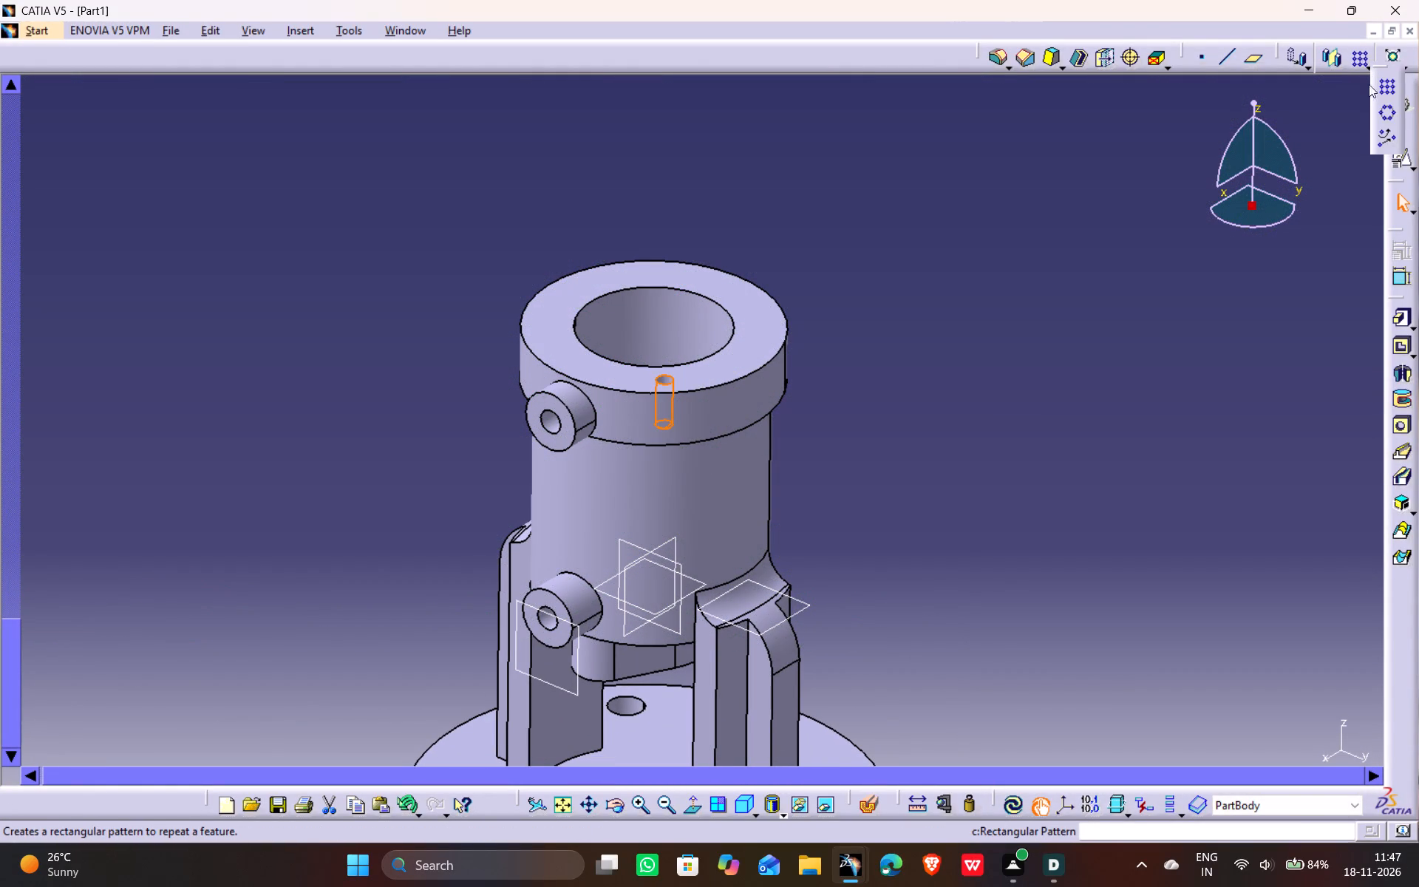
left_click(1385, 118)
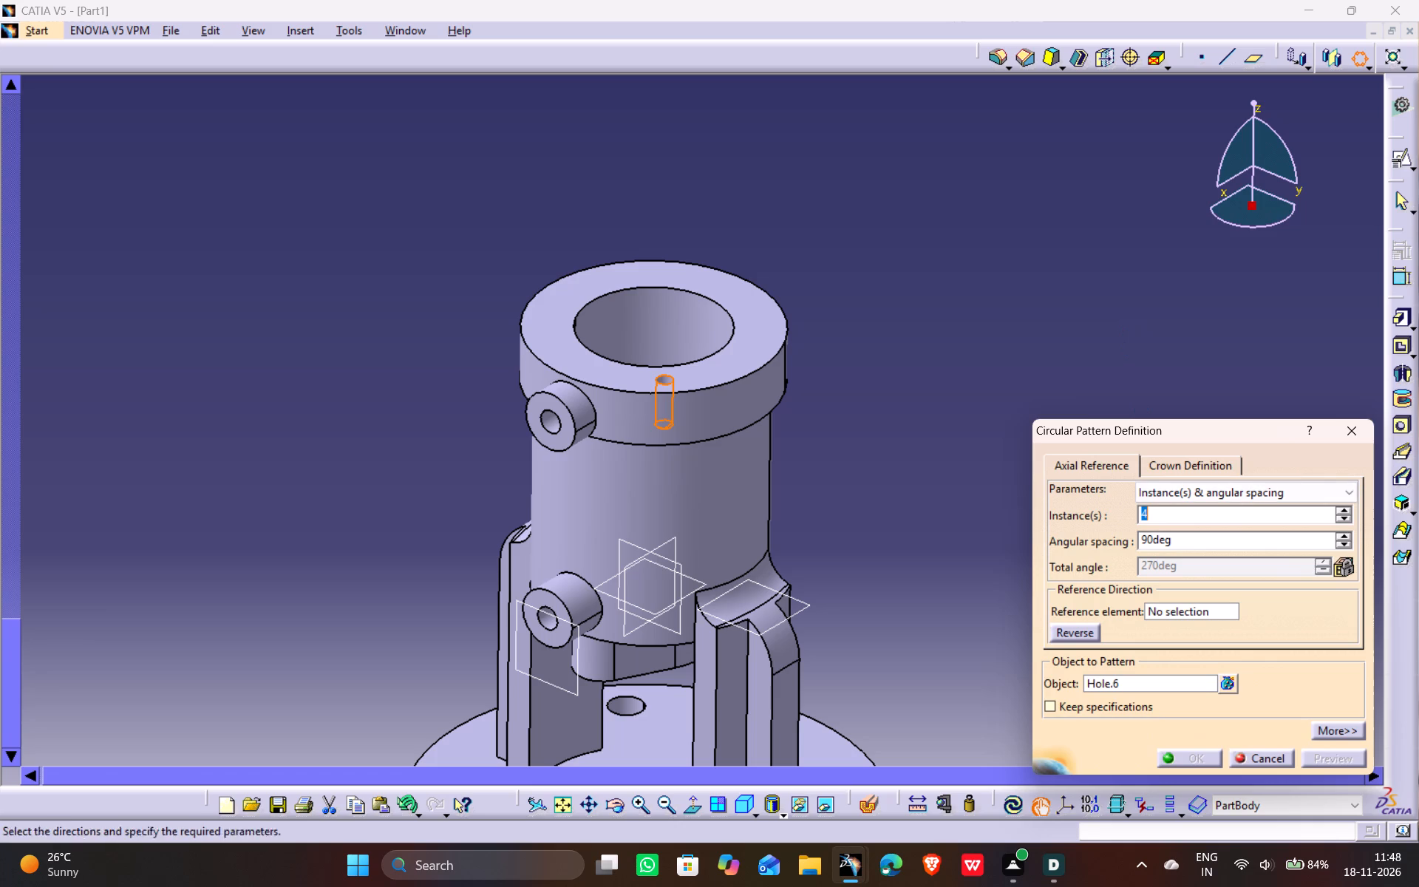
left_click(1183, 611)
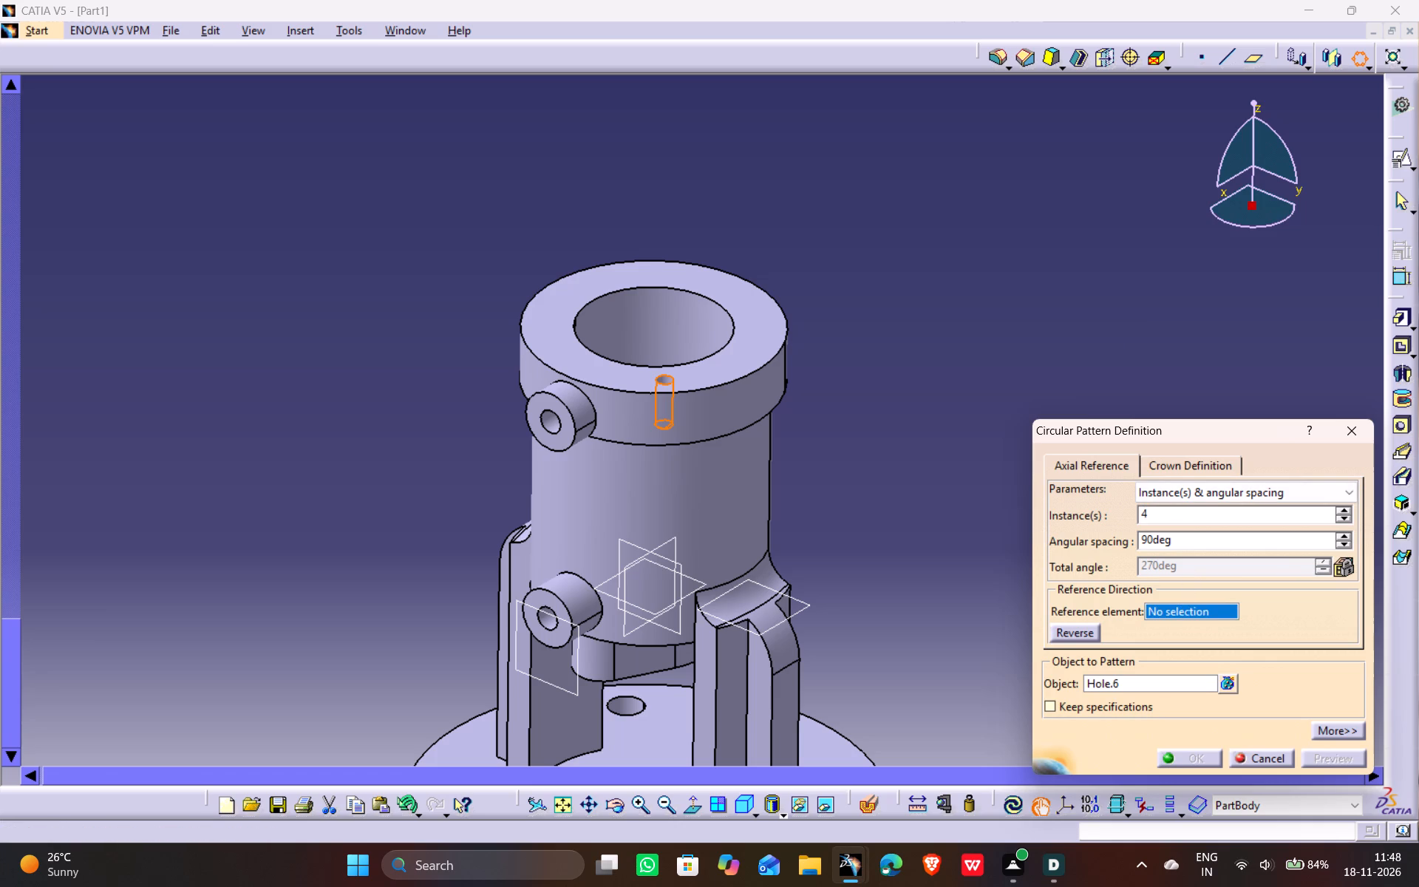
left_click(746, 320)
left_click(1324, 761)
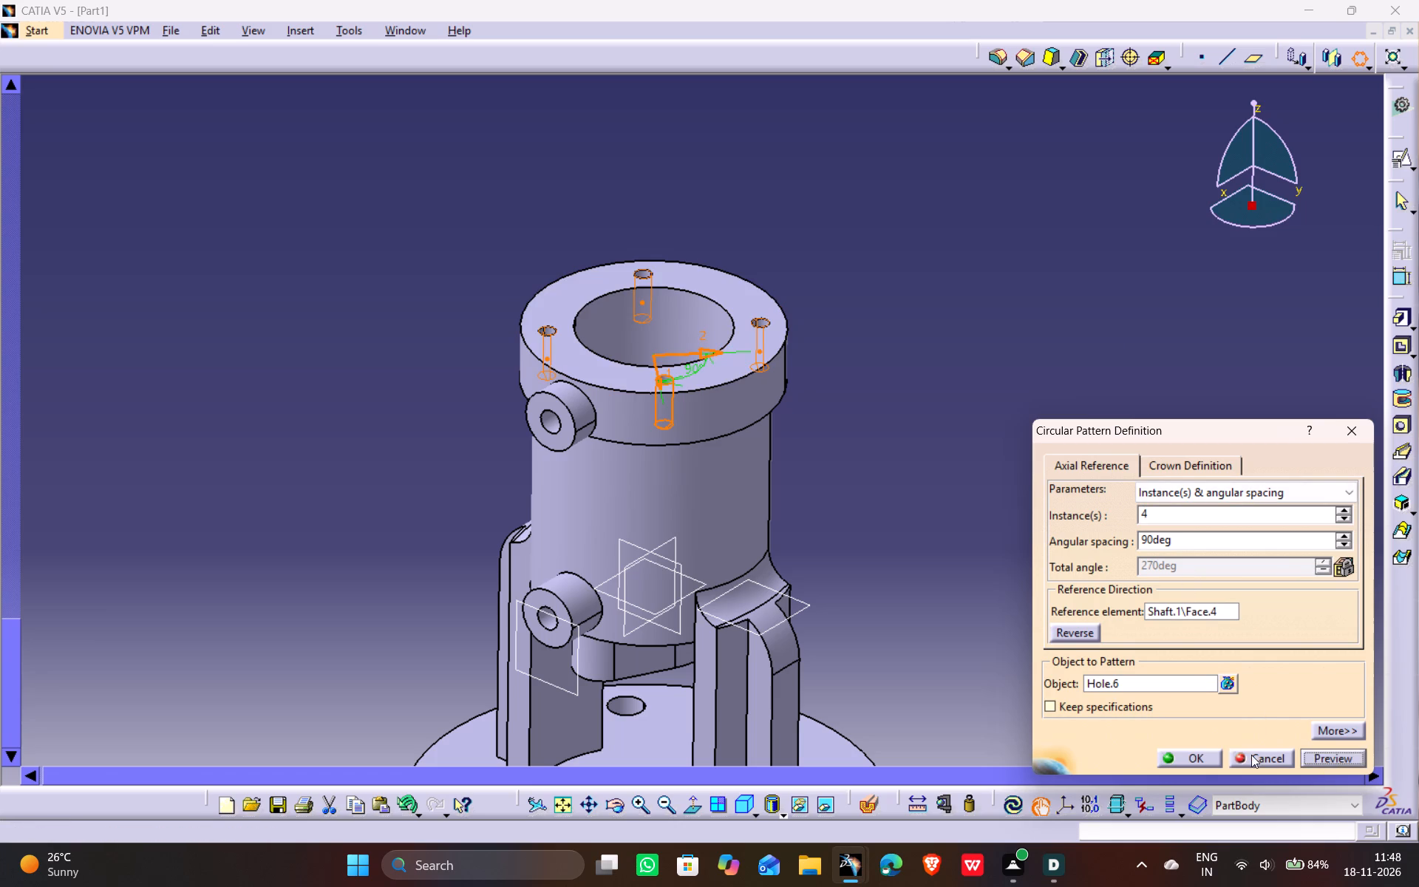
left_click(1190, 757)
left_click(1038, 504)
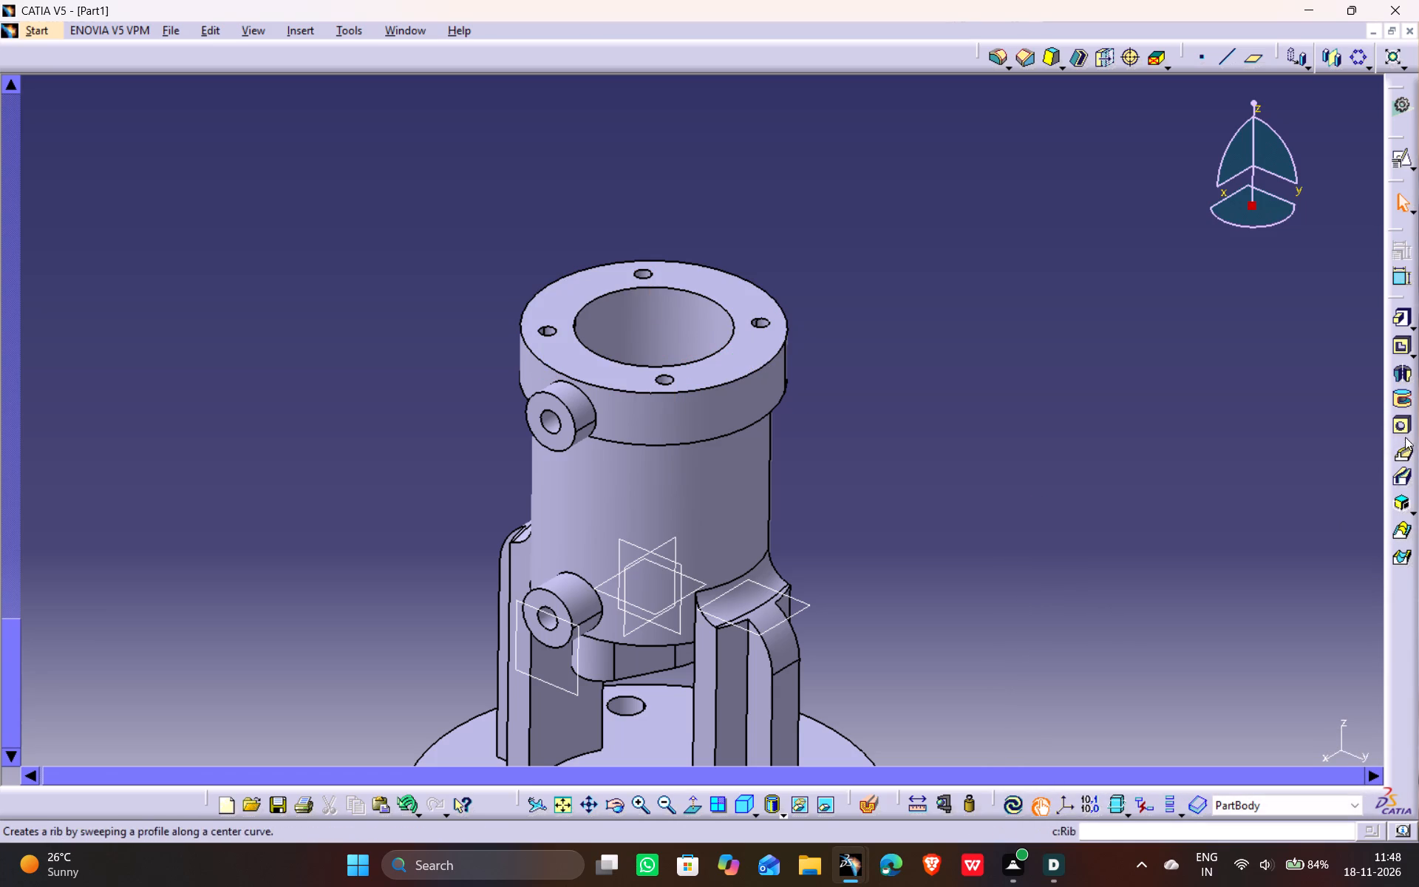
Start another blind hole on the flange's top face with 10 mm diameter, 20 mm depth and a flat bottom.
left_click(1398, 425)
left_click(707, 372)
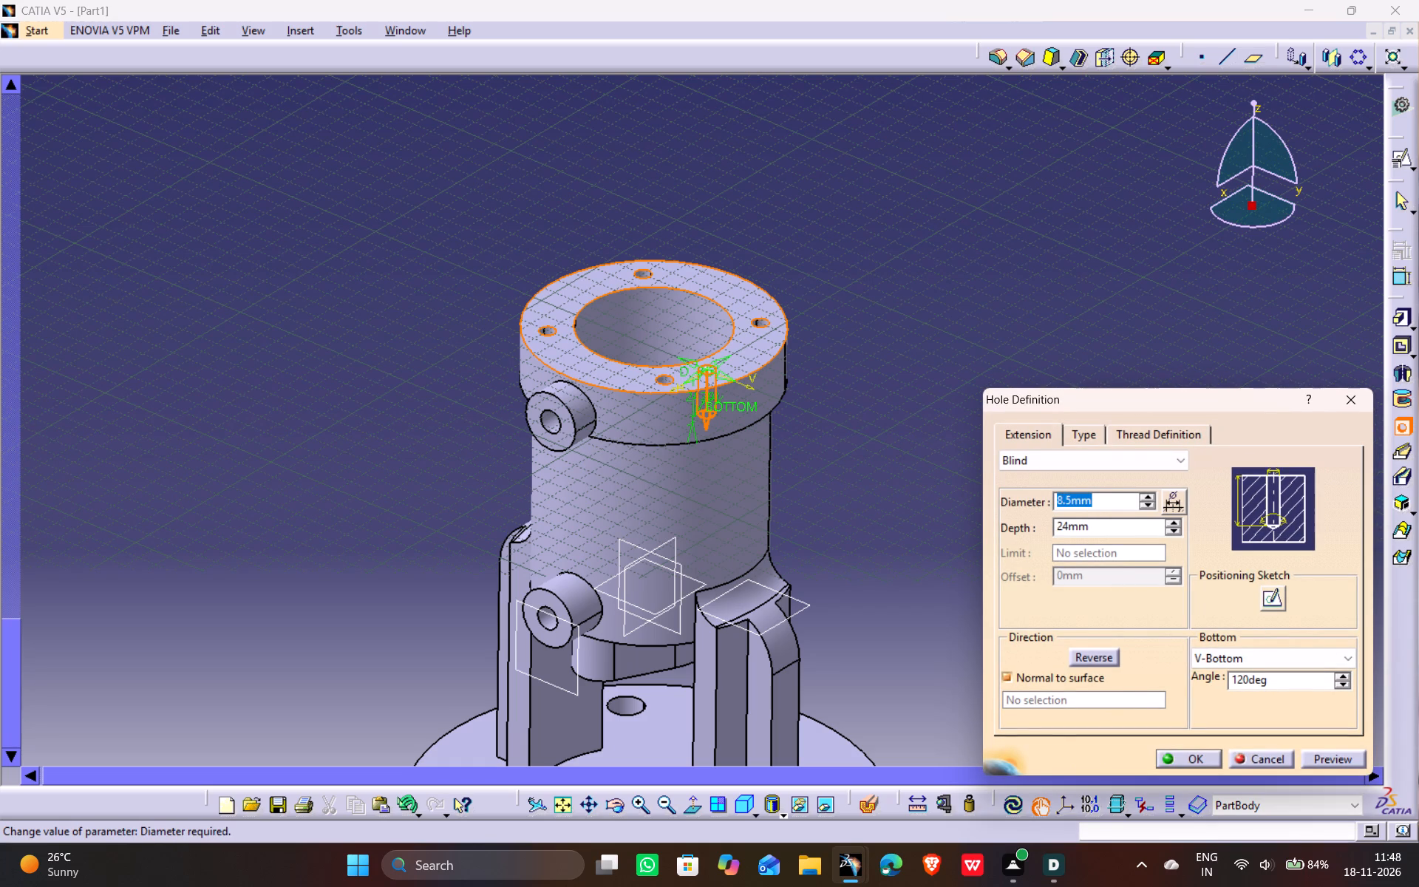
left_click_drag(1070, 498, 1006, 497)
type("10")
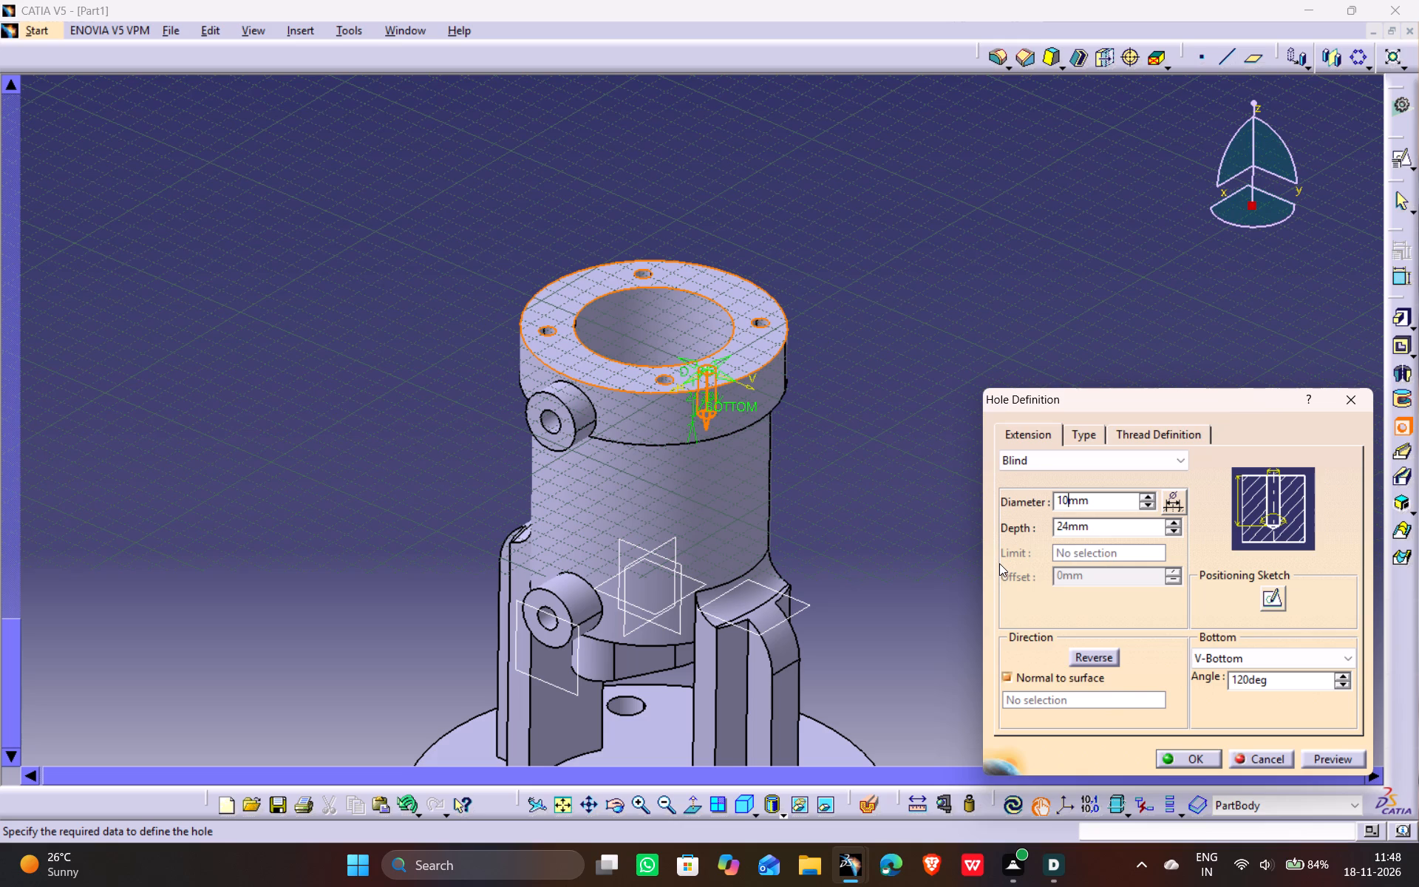
left_click(1069, 523)
key("BackSpace")
key("0")
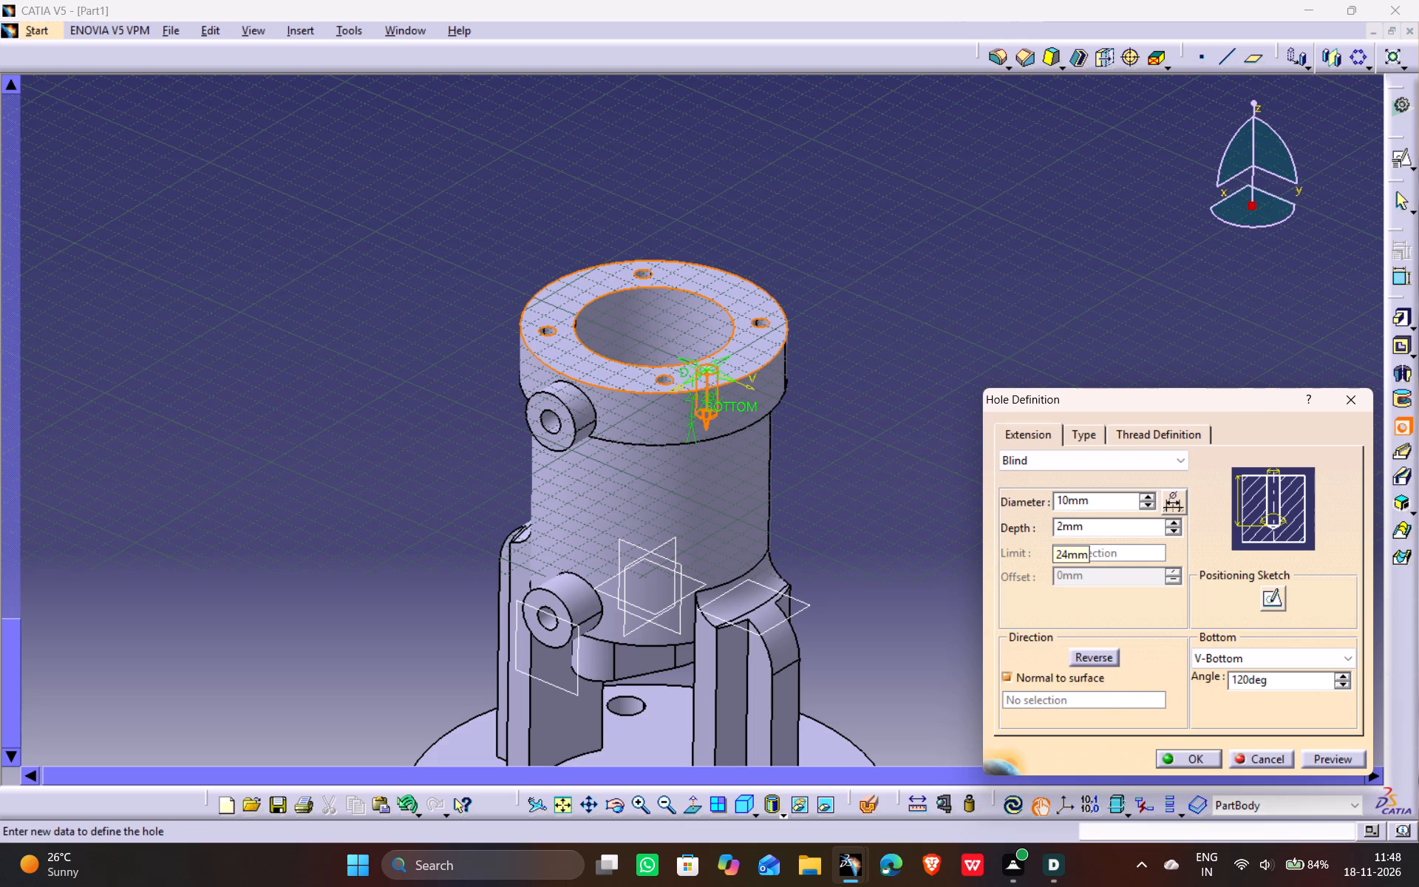
left_click(1247, 660)
left_click(1231, 670)
In the positioning sketch, make the hole point concentric with the original flange hole, then preview and create the hole.
left_click(1272, 598)
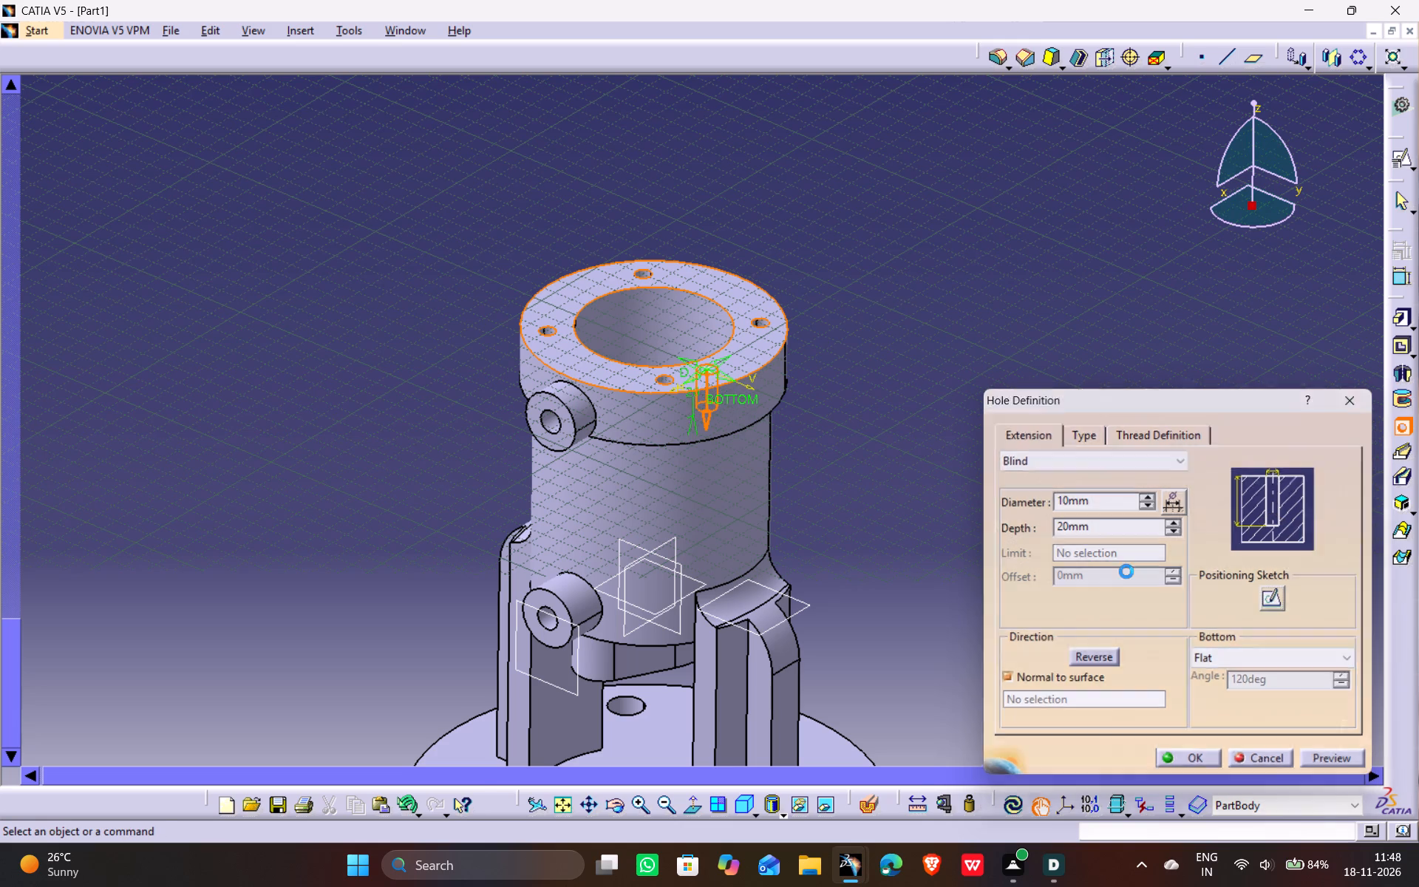
middle_click_drag(795, 572, 803, 531)
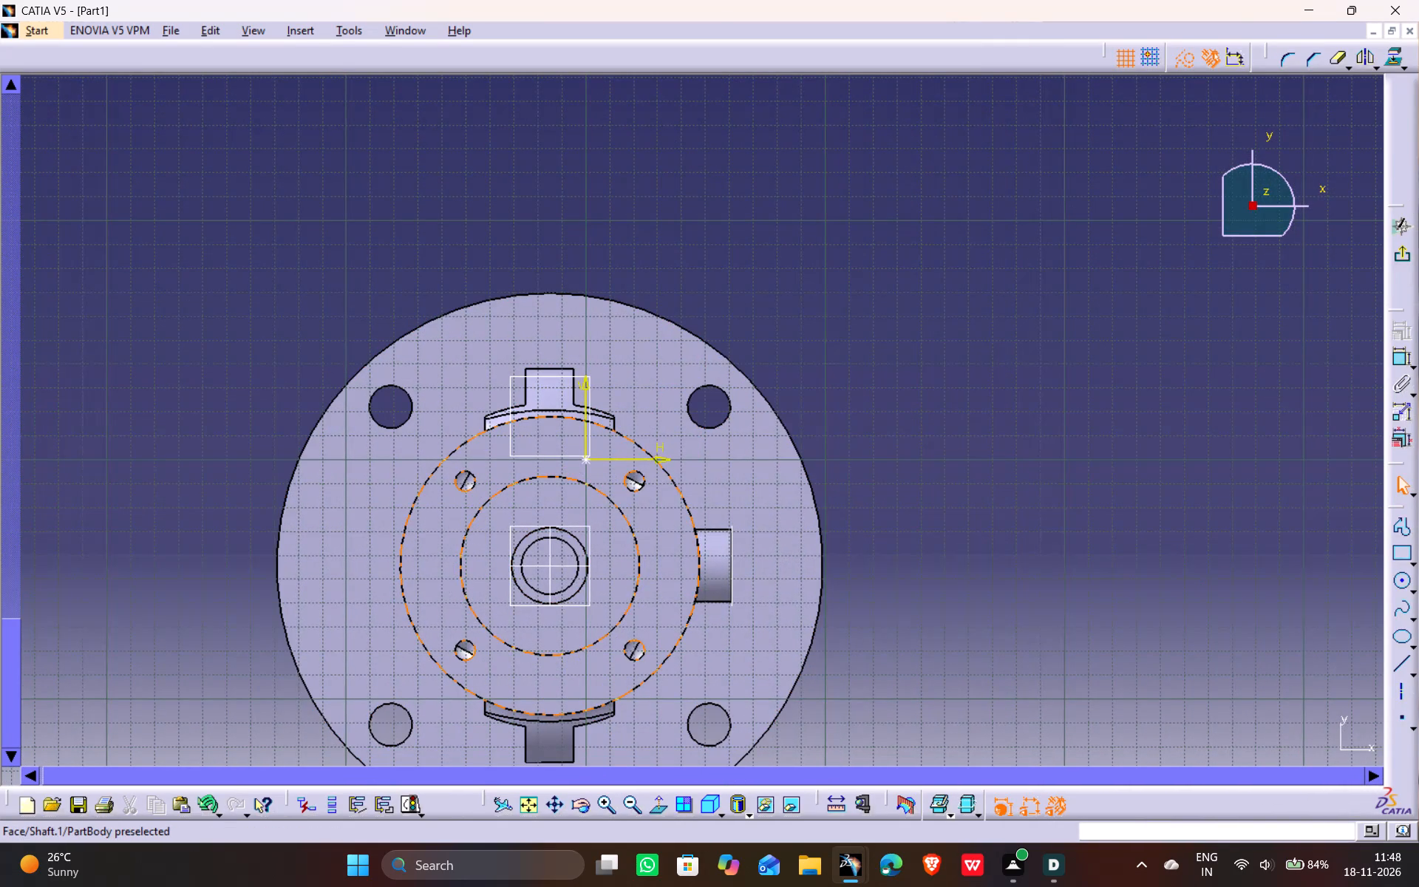
left_click(585, 461)
left_click(640, 486, "ctrl")
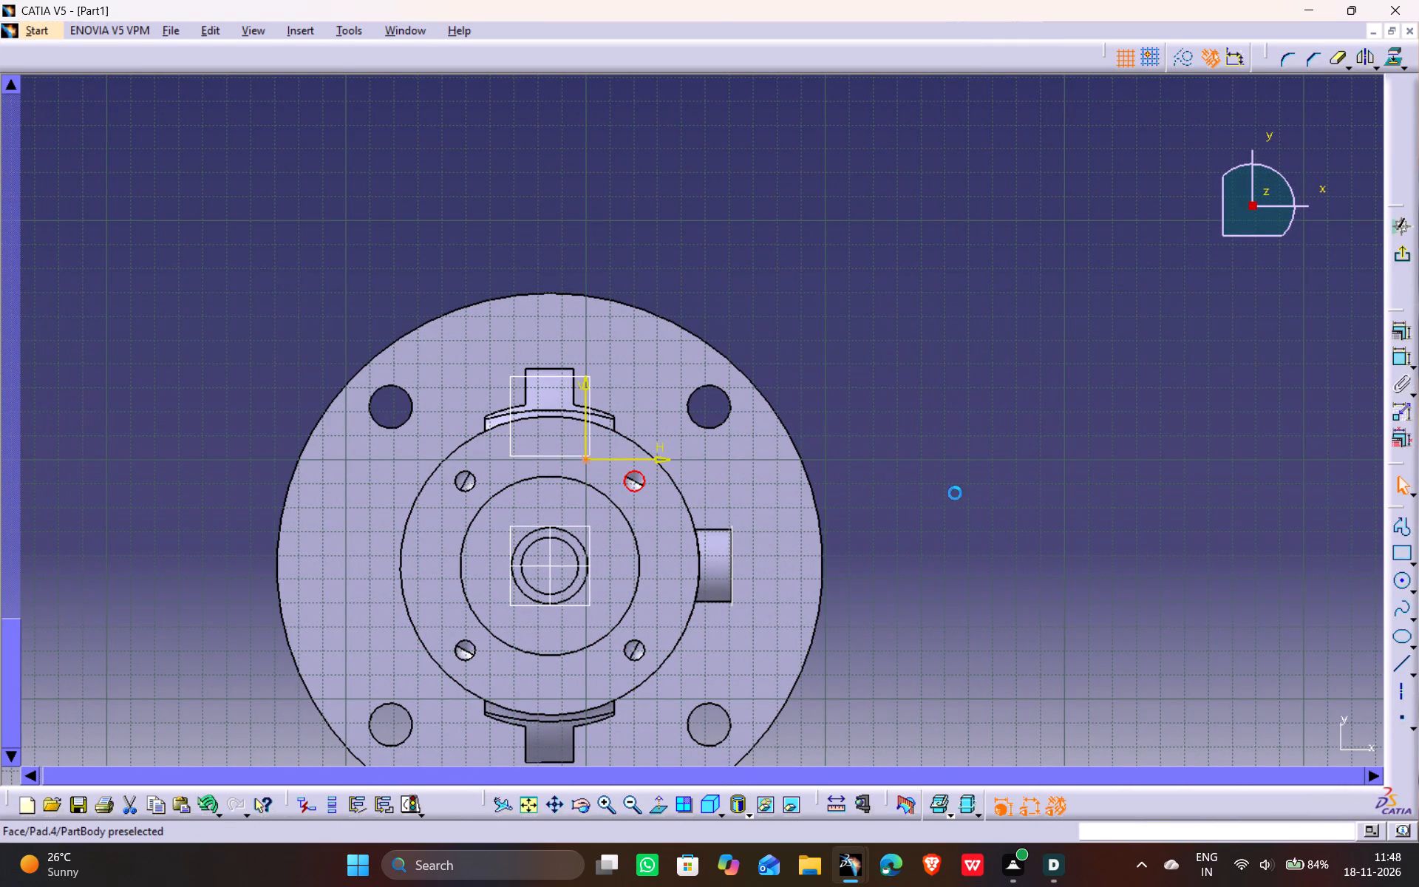
left_click(1407, 335)
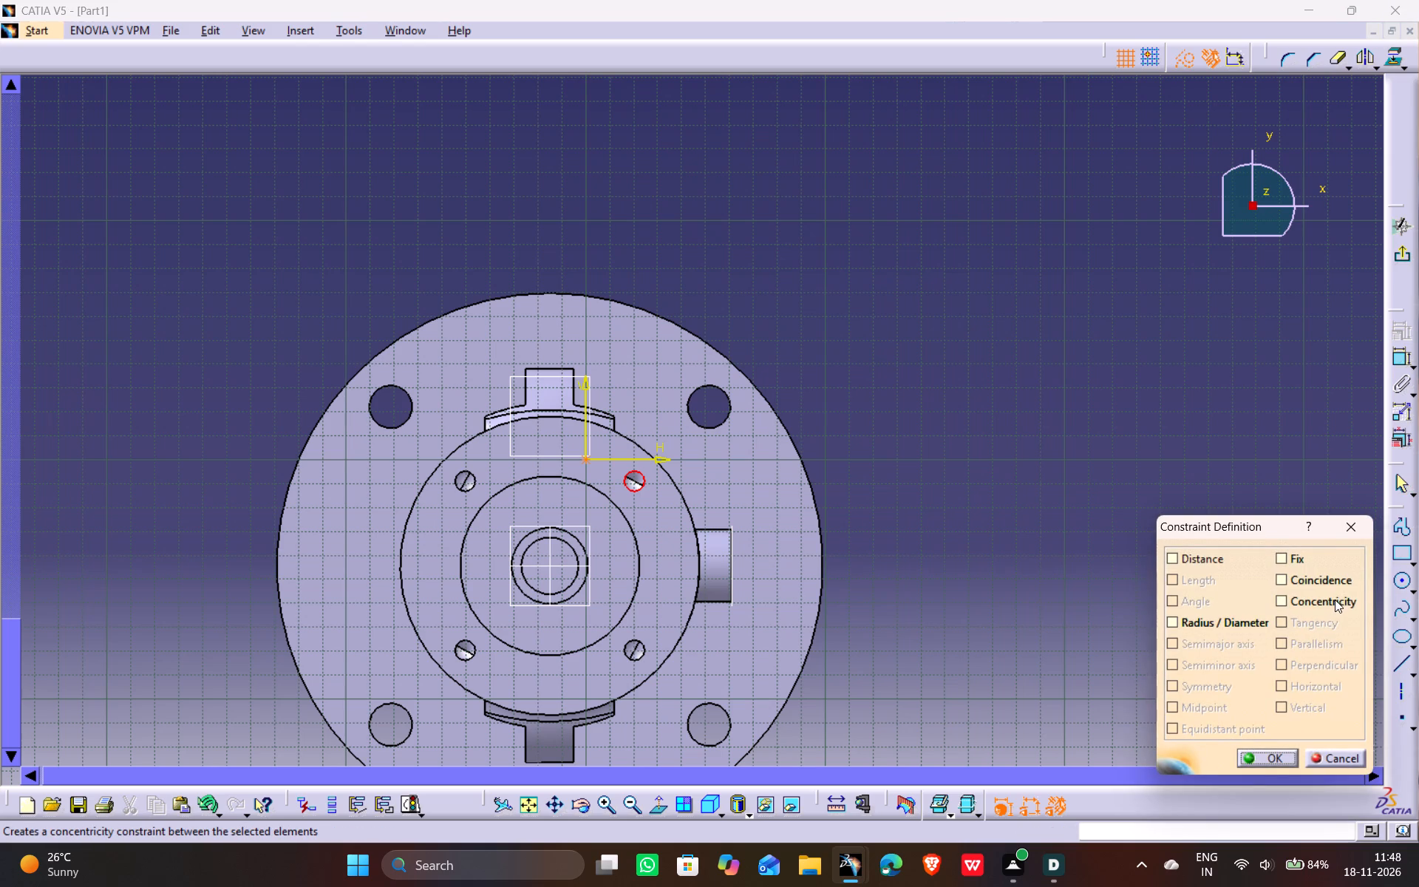
left_click(1335, 599)
left_click(1271, 755)
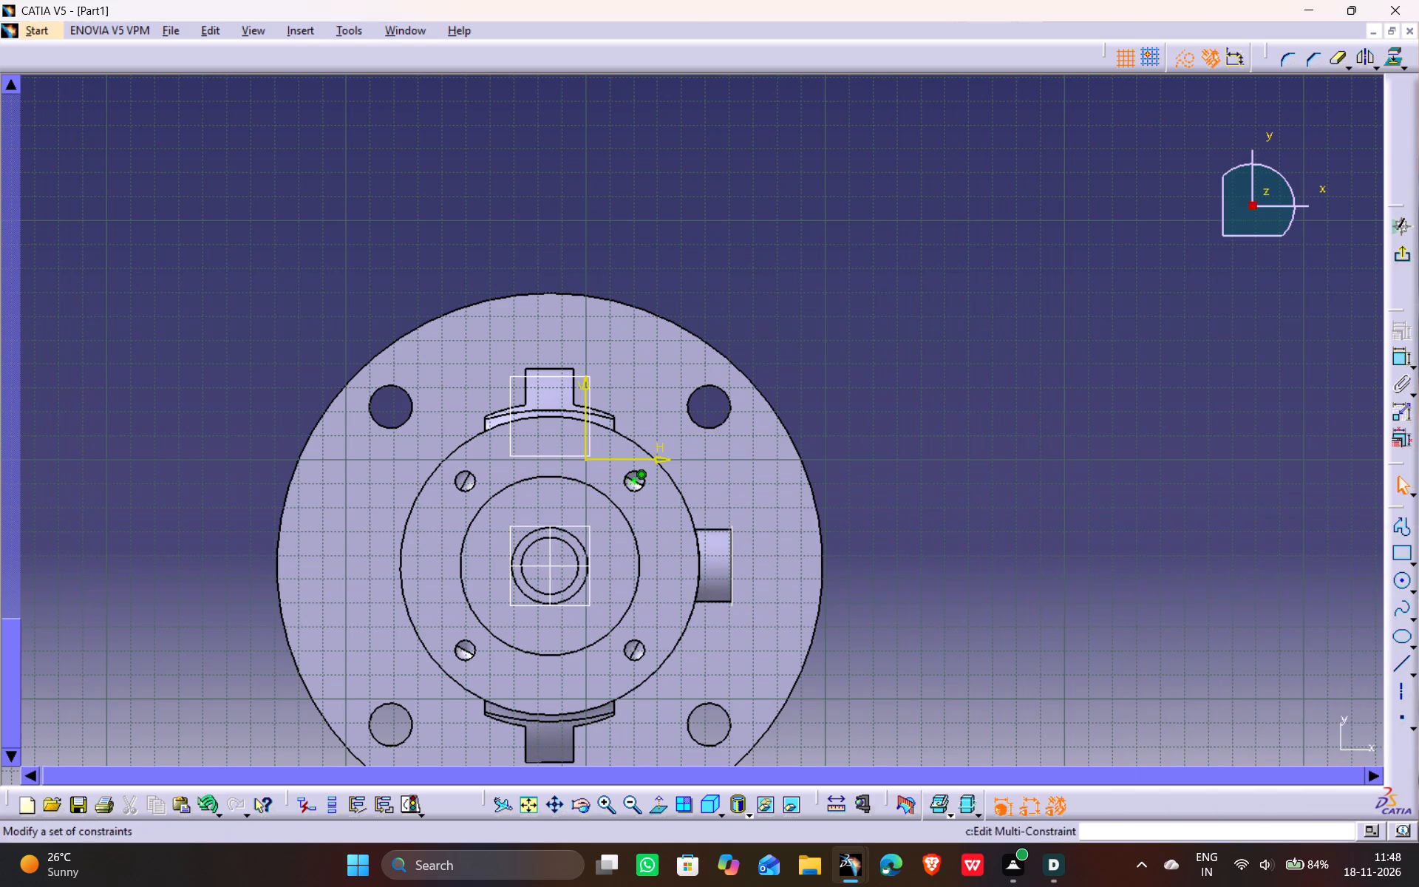
left_click(1406, 252)
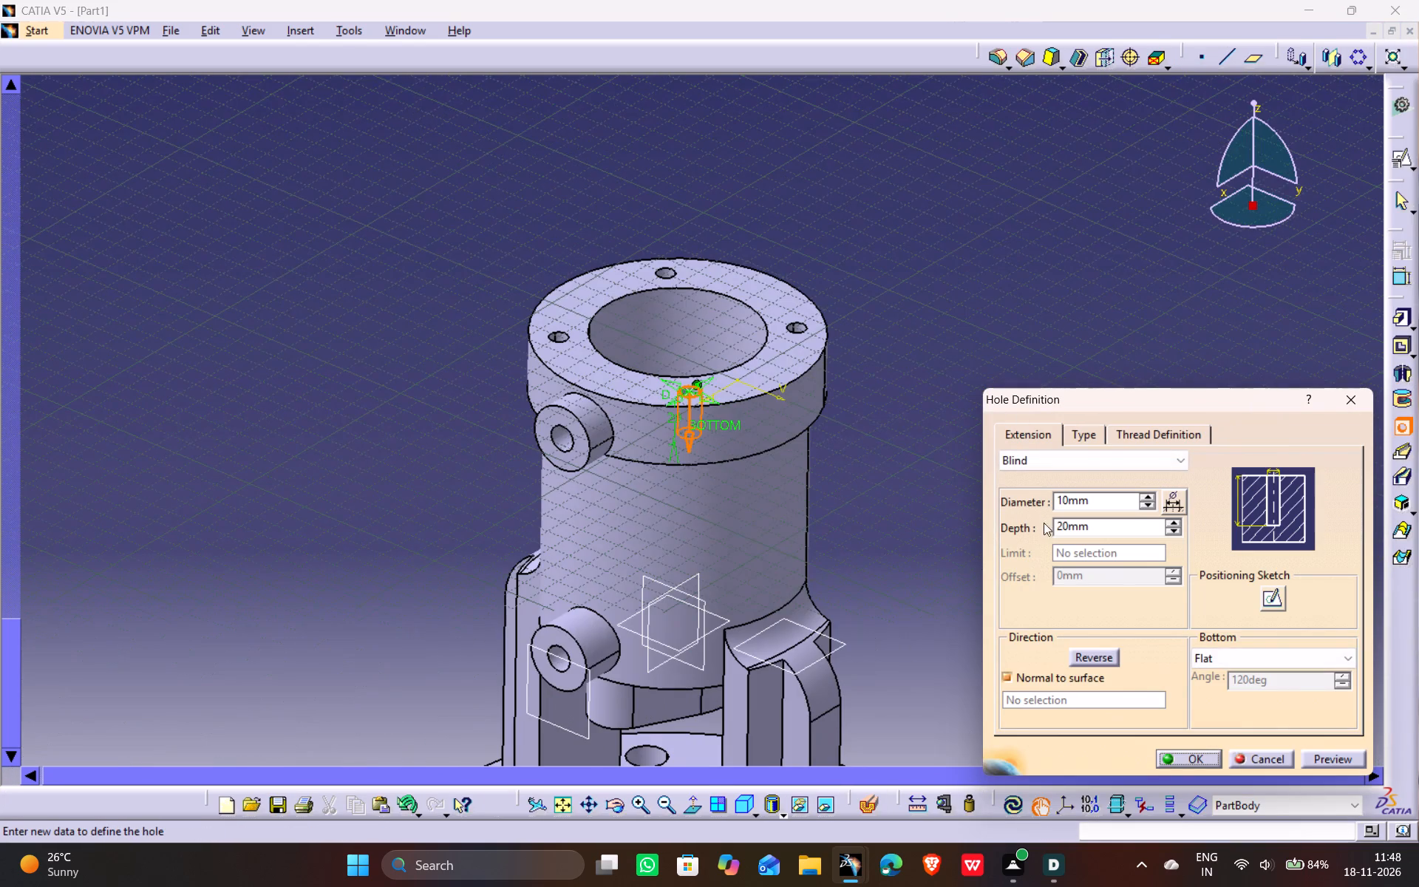
left_click(1337, 754)
left_click(1198, 763)
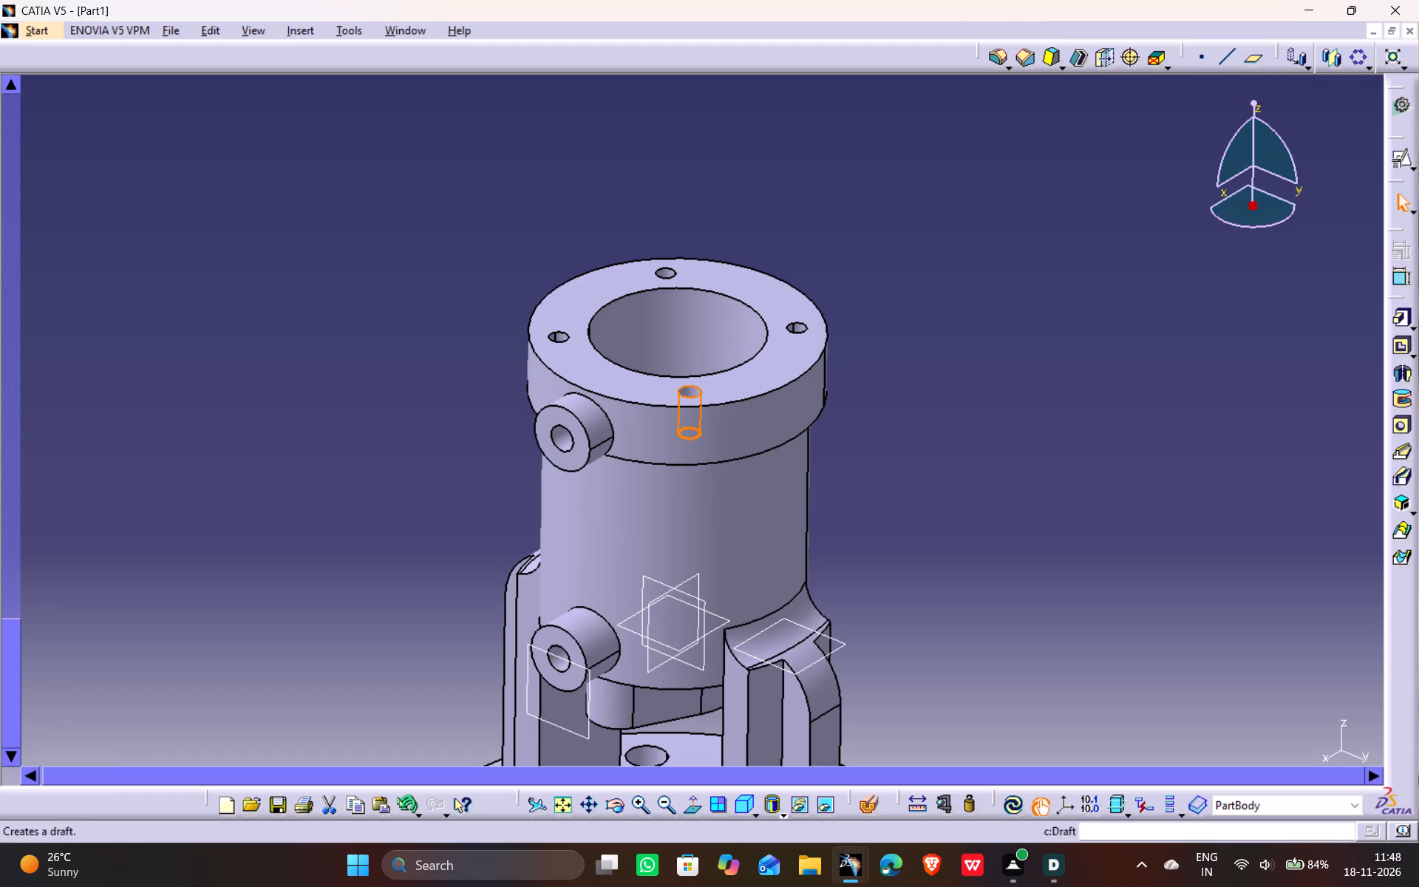
Pattern the 10 mm flange hole circularly using the flange's top face as reference, with 4 instances at 90° spacing.
left_click(1352, 64)
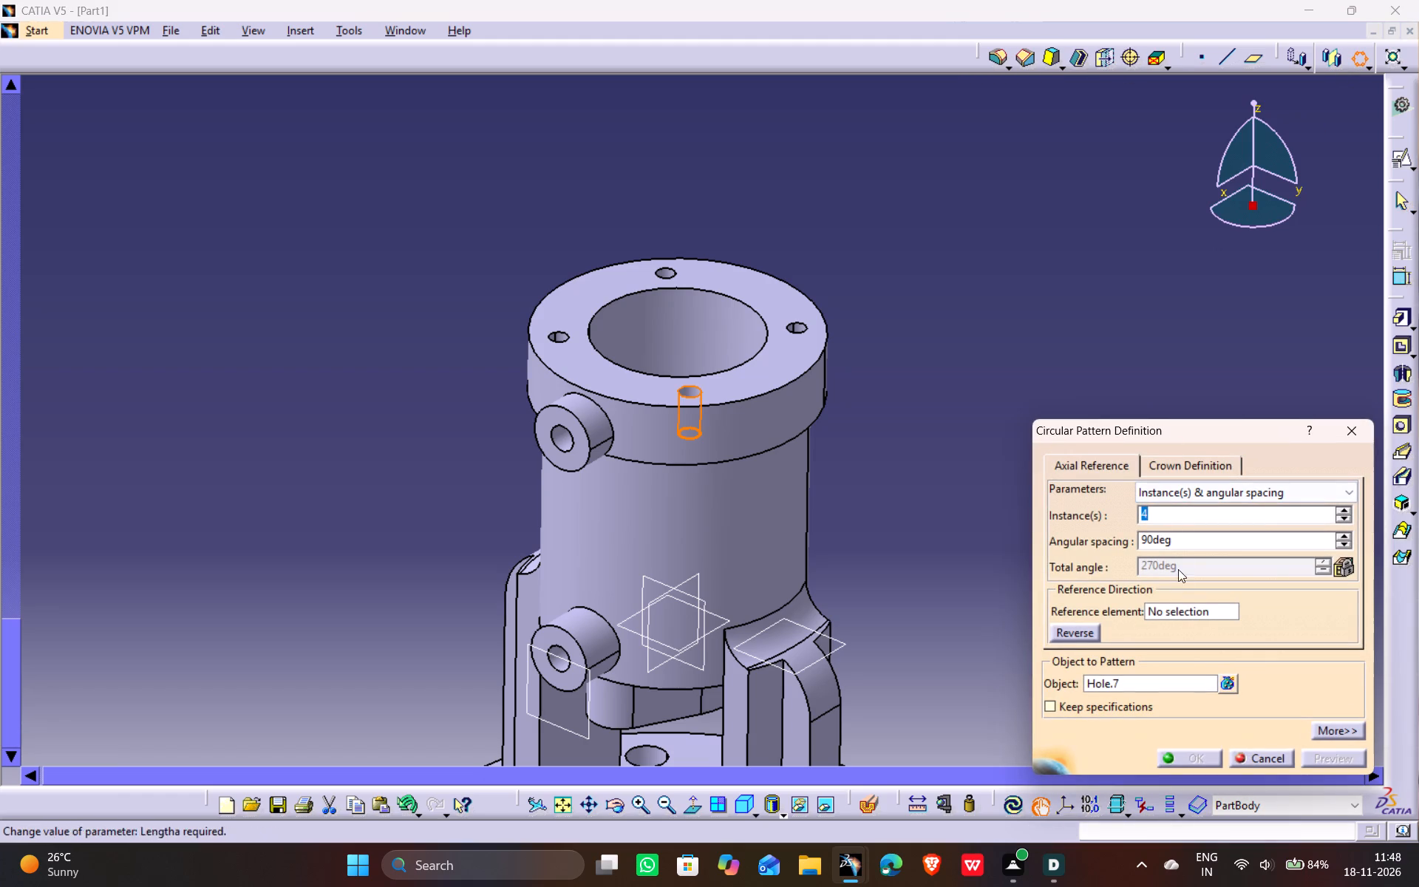
left_click(1211, 615)
left_click(789, 344)
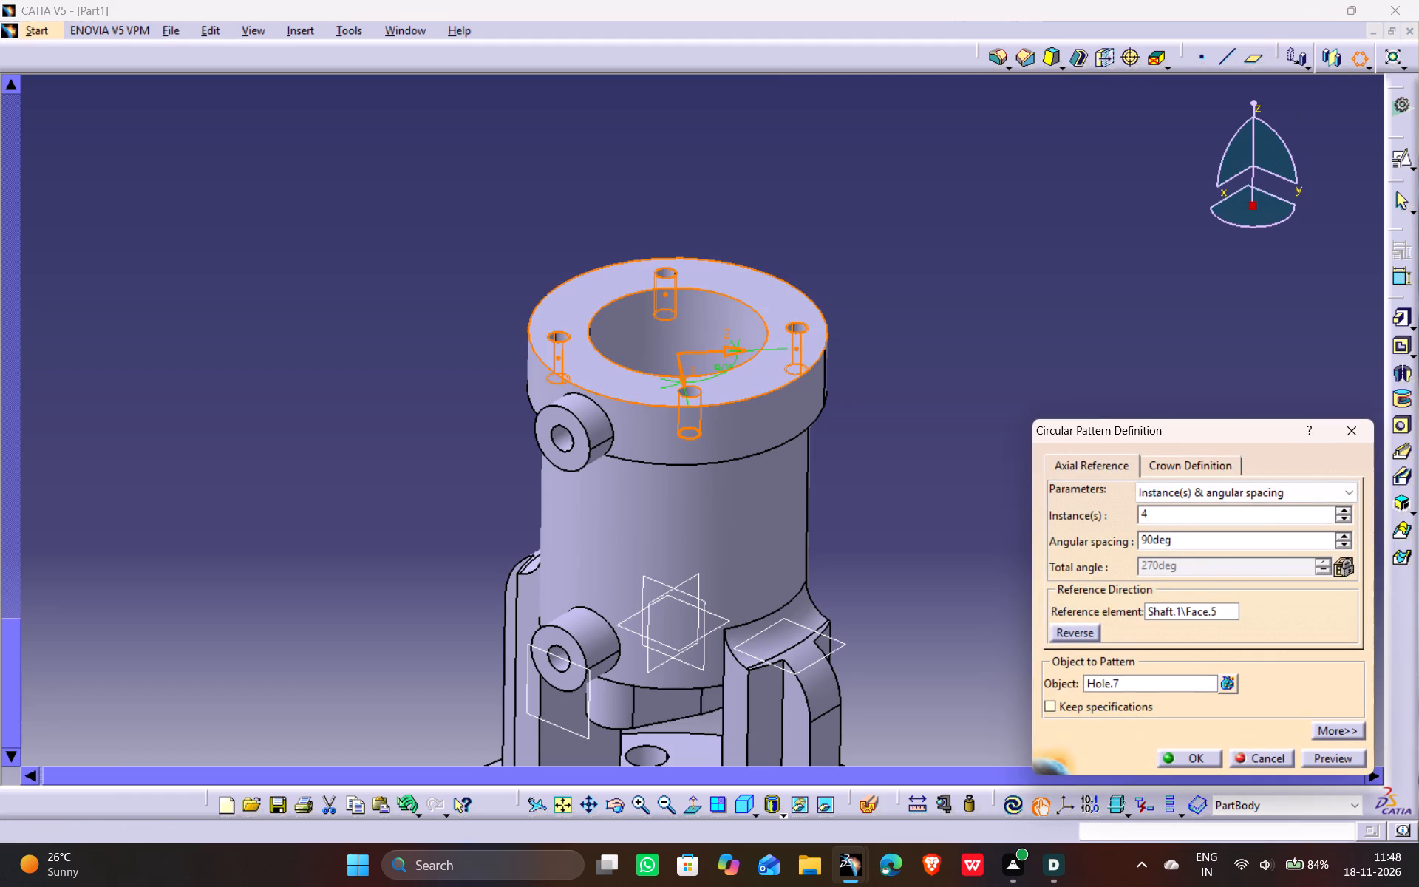
left_click(1332, 755)
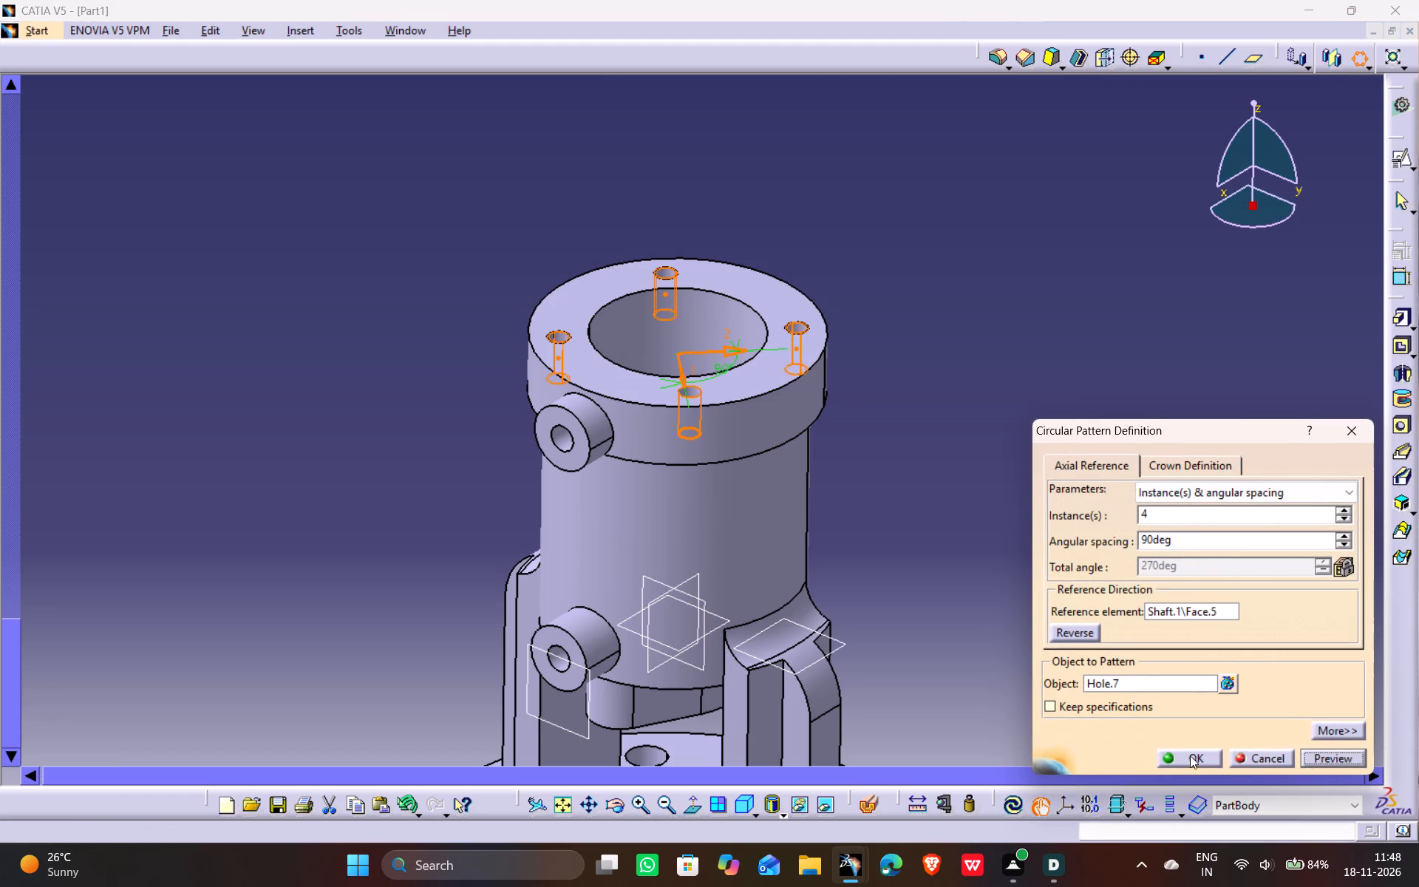
left_click(1190, 755)
left_click(938, 473)
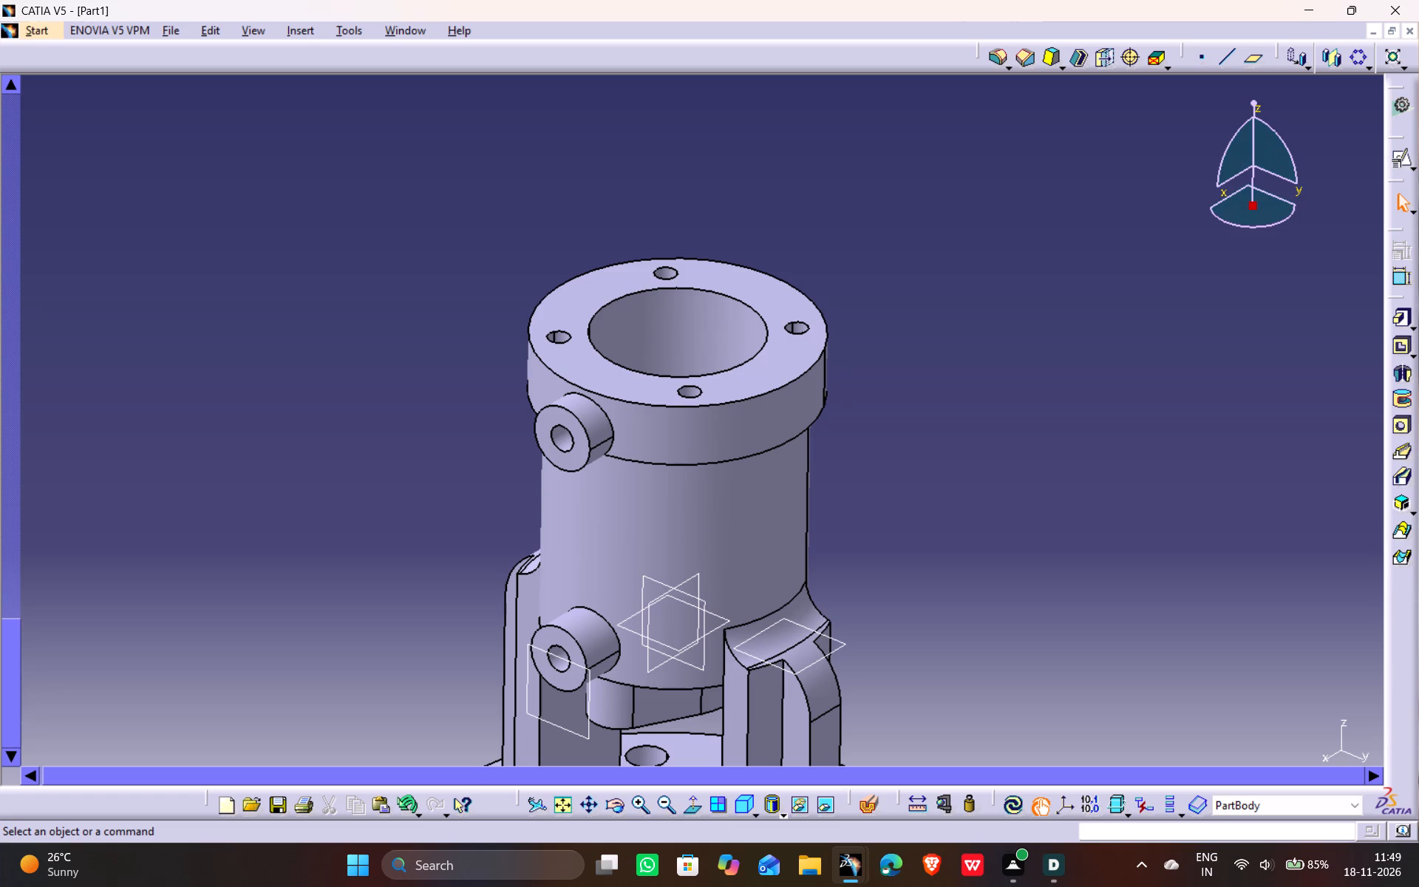
Start a hole on the bottom face of the rounded pad beneath the cylinder.
middle_click_drag(650, 684, 684, 385)
scroll(650, 684, "down", 3)
left_click_drag(649, 684, 684, 385)
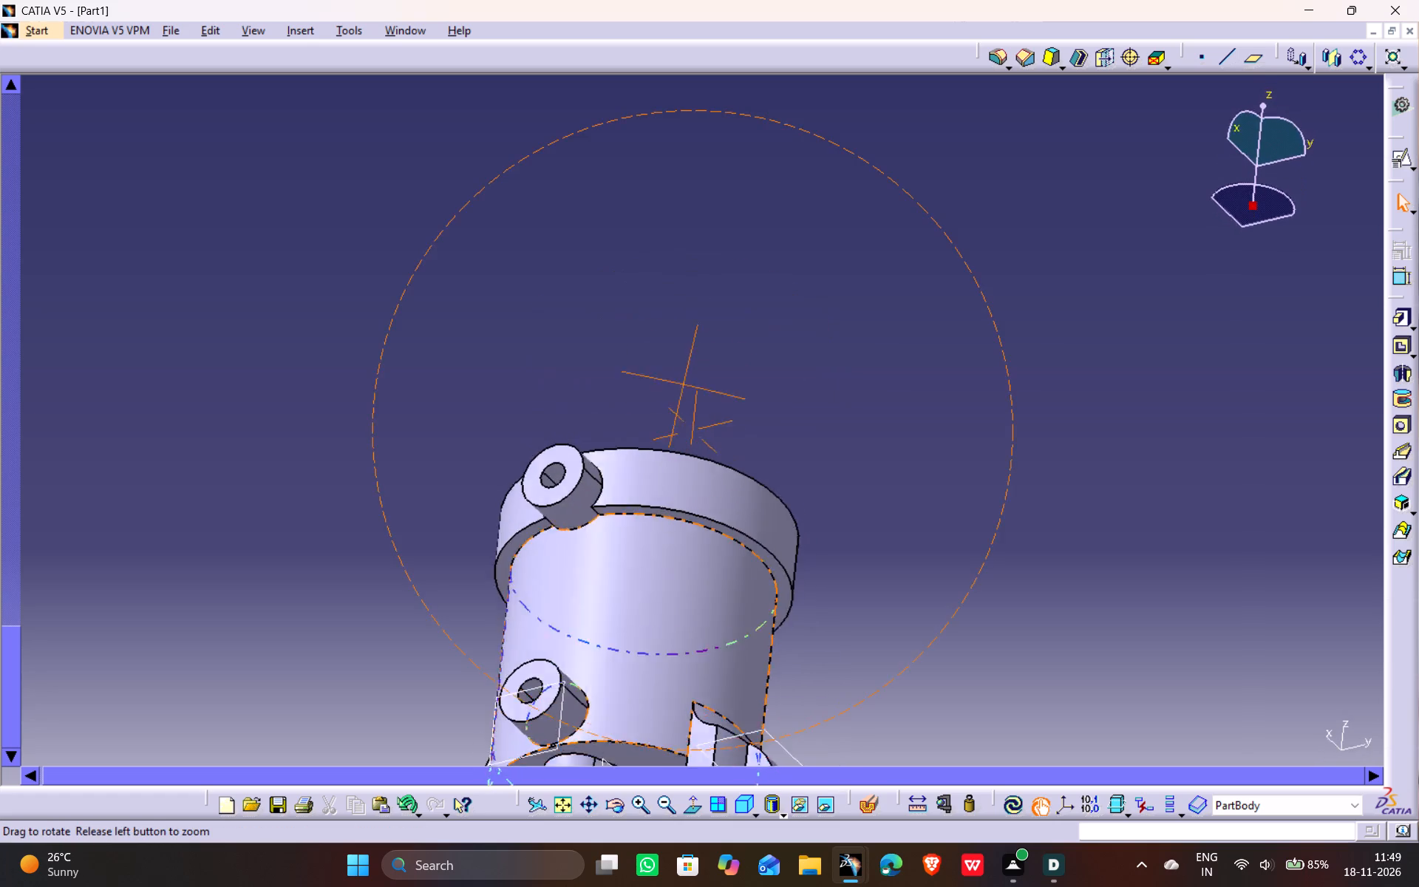
left_click_drag(684, 385, 698, 324)
middle_click_drag(684, 385, 698, 324)
middle_click_drag(669, 684, 789, 185)
middle_click_drag(696, 391, 696, 426)
scroll(696, 390, "down", 2)
left_click_drag(695, 390, 696, 426)
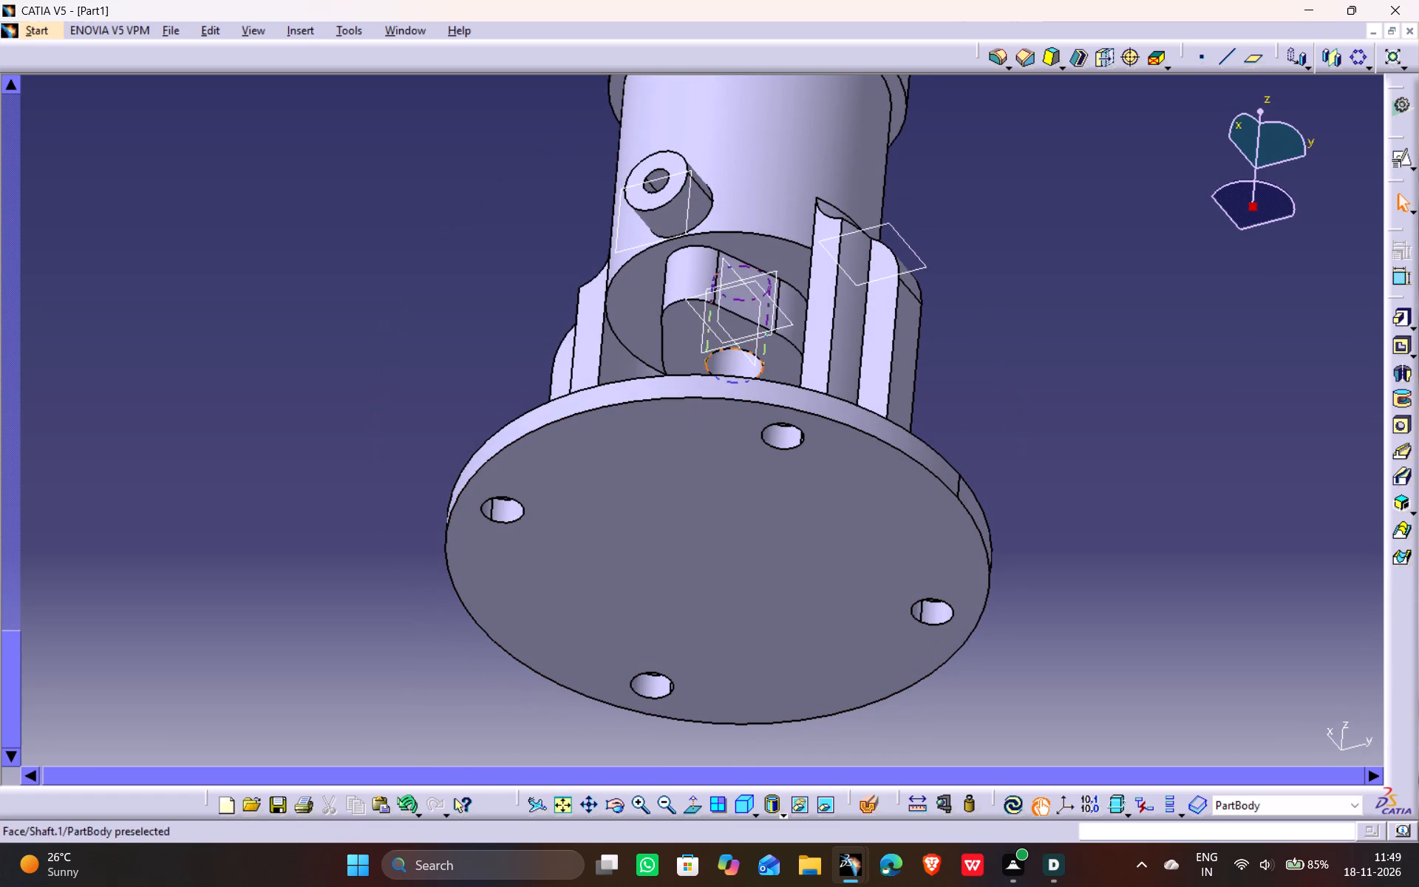
left_click(1397, 427)
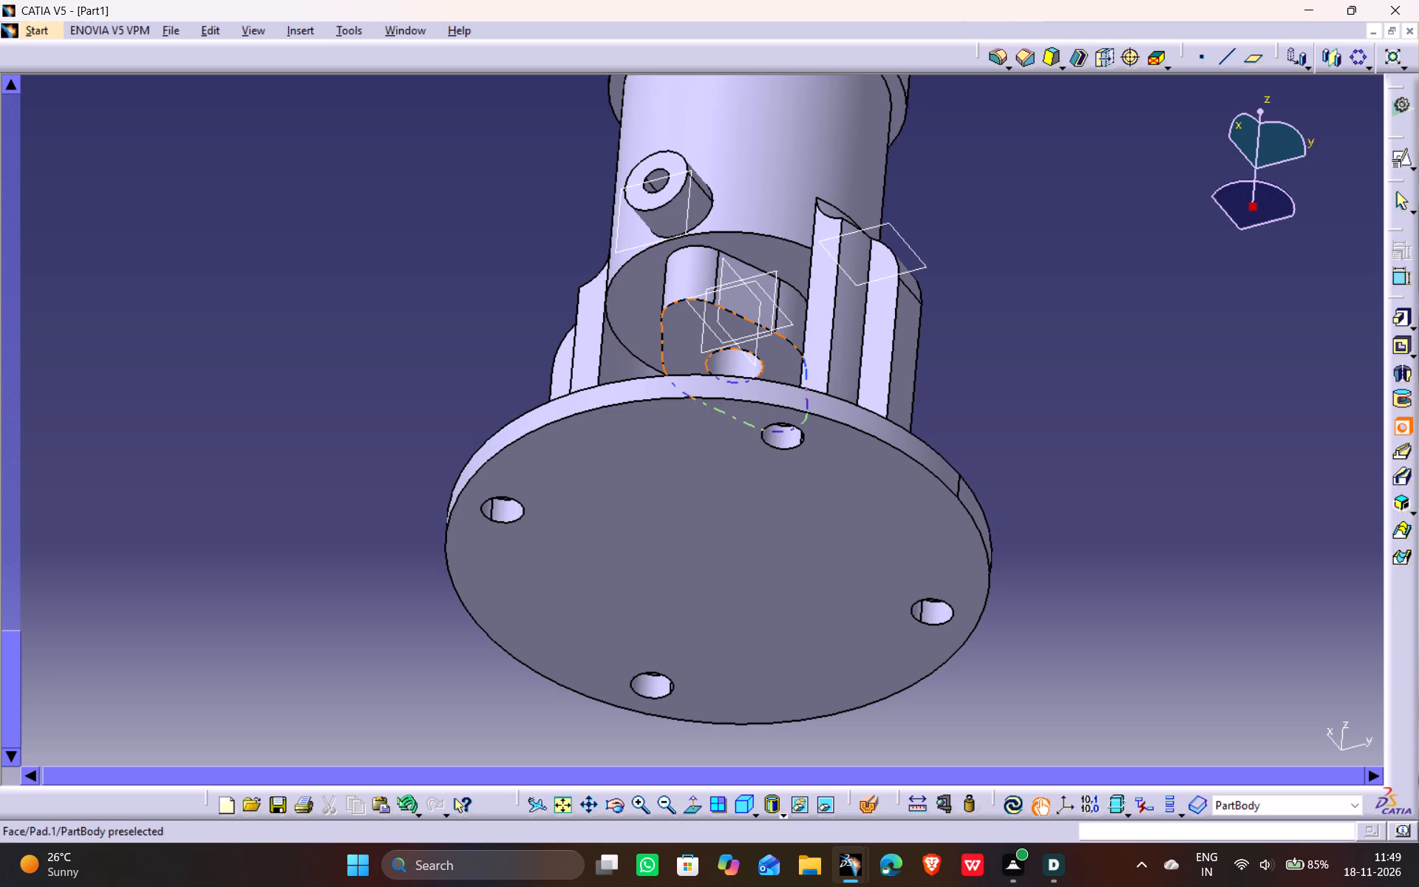
left_click(689, 319)
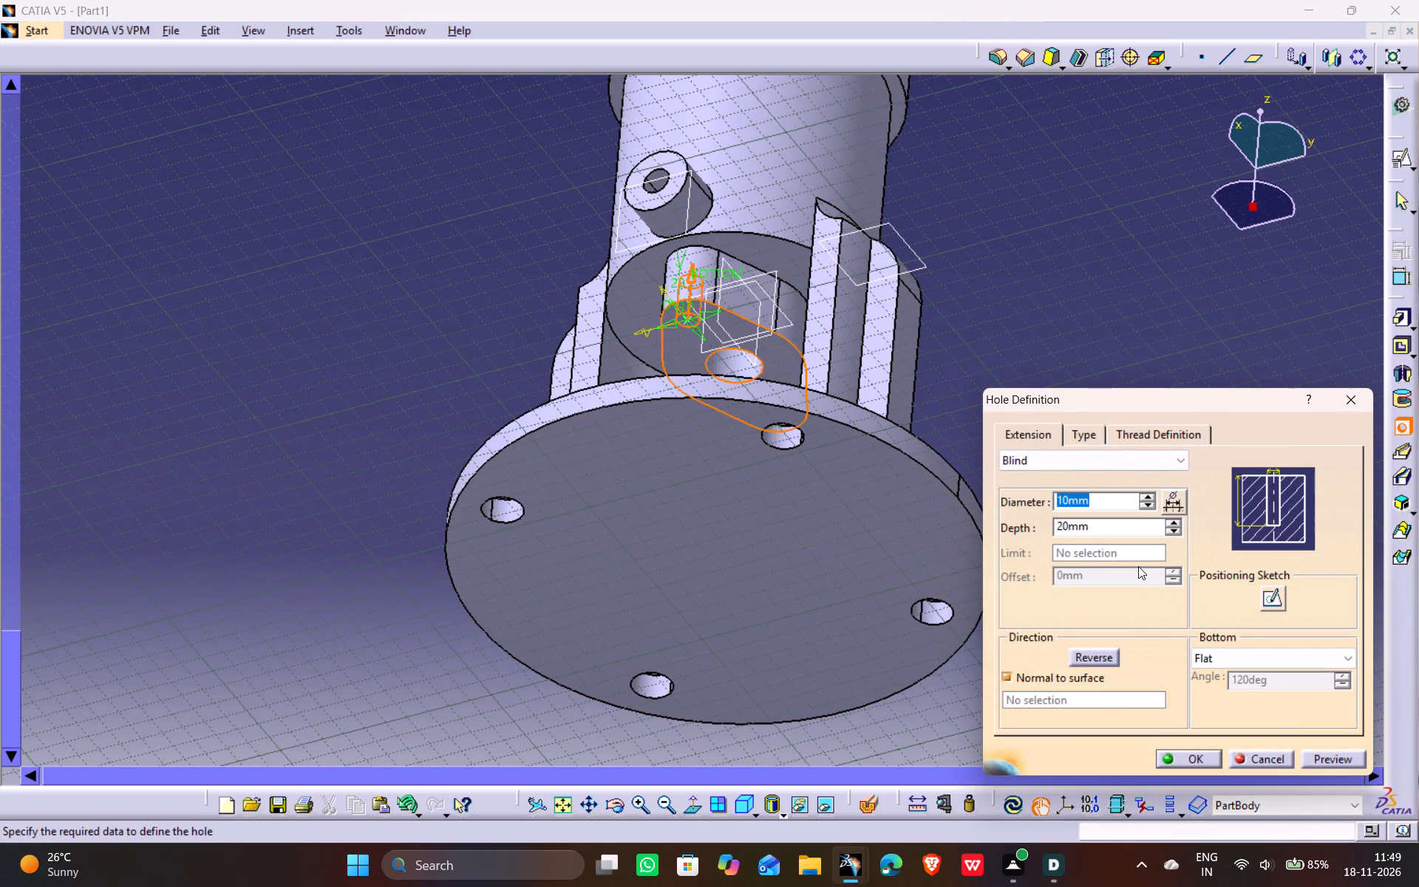
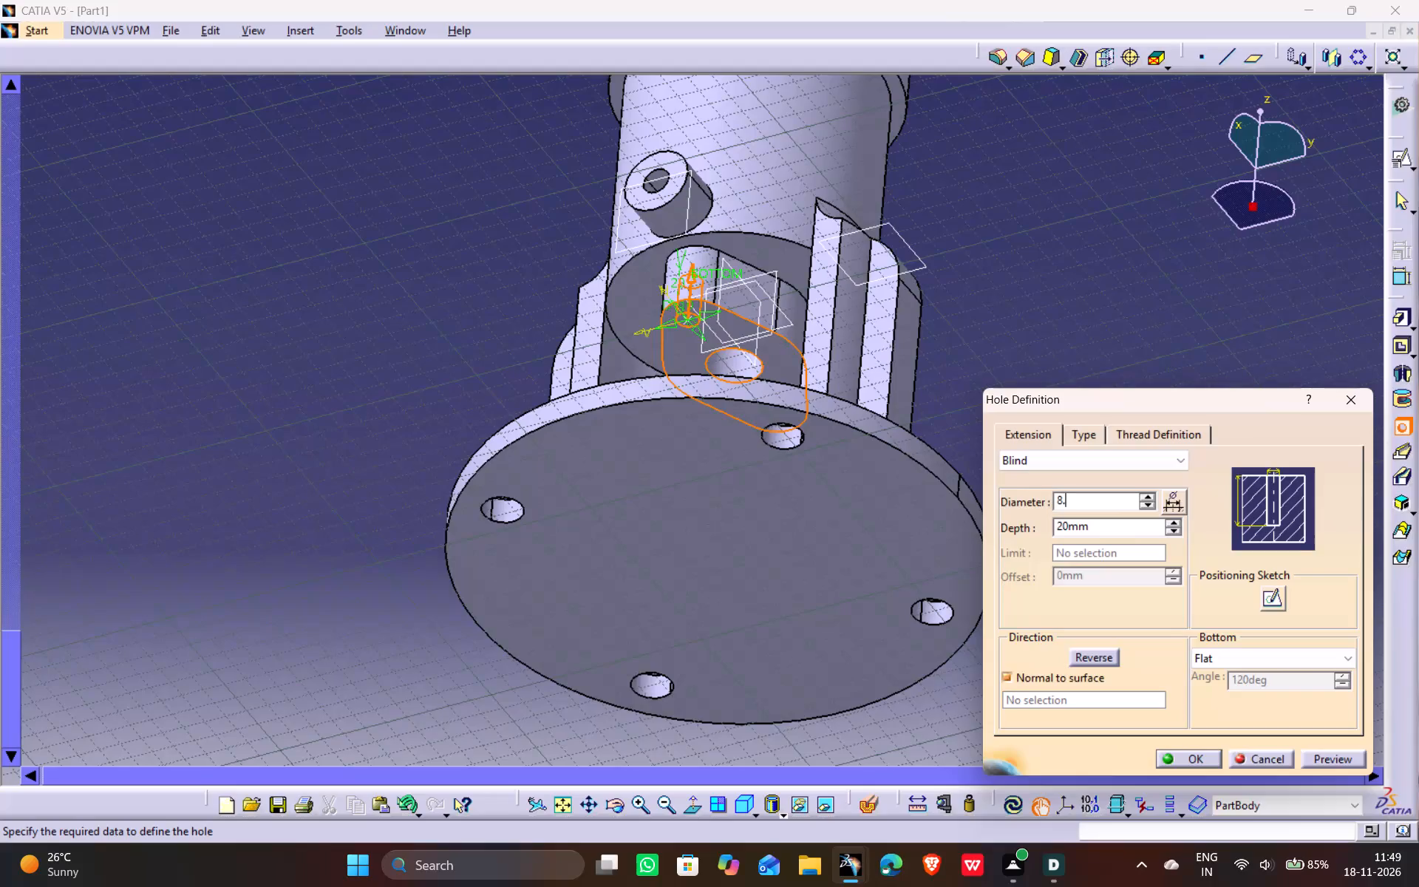
Set the pad hole's diameter to 8.5 mm and its blind depth to 18 mm.
key("5")
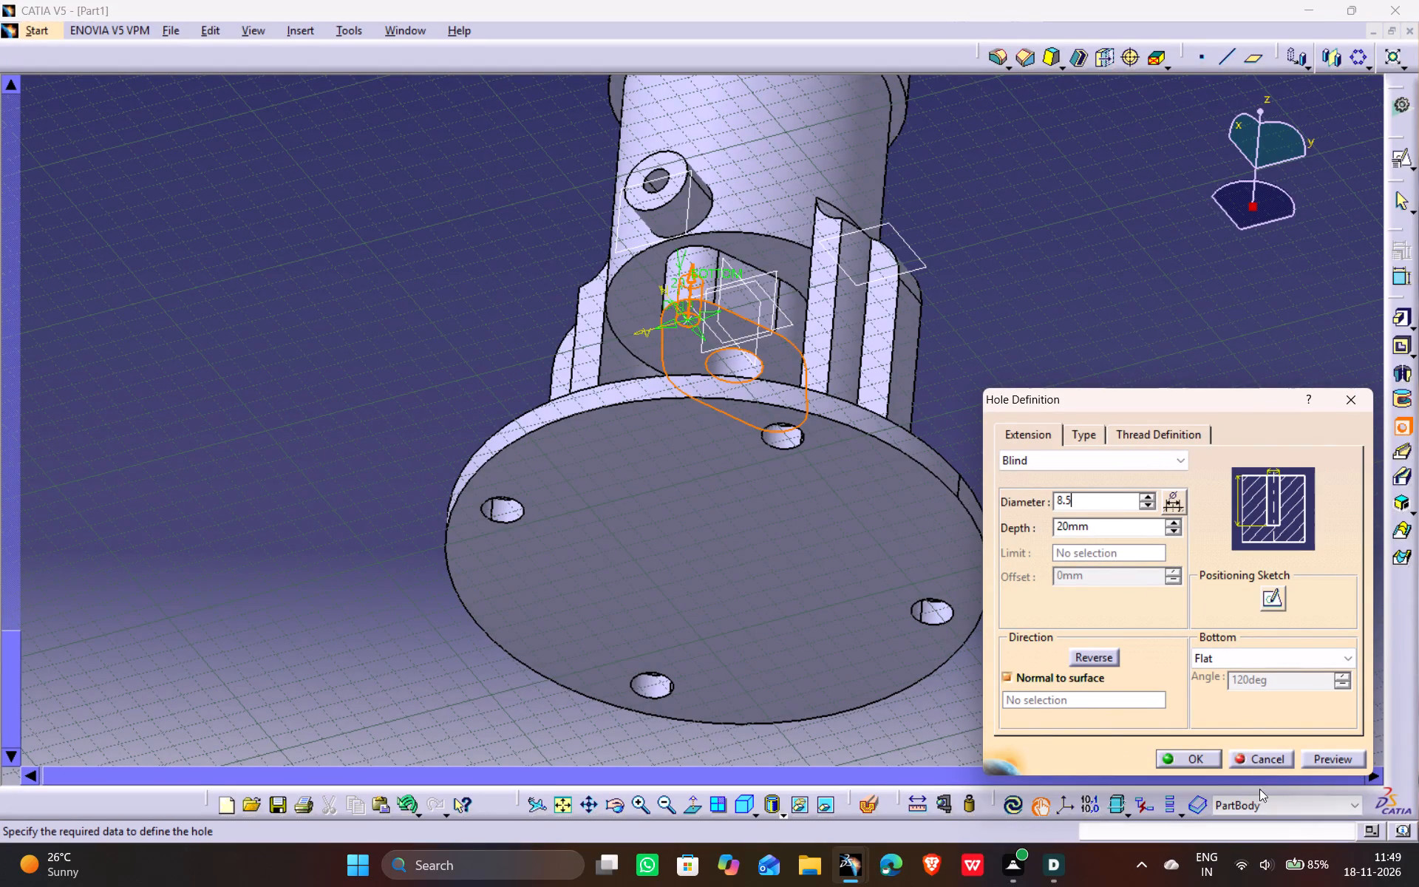
left_click_drag(1065, 522, 1029, 527)
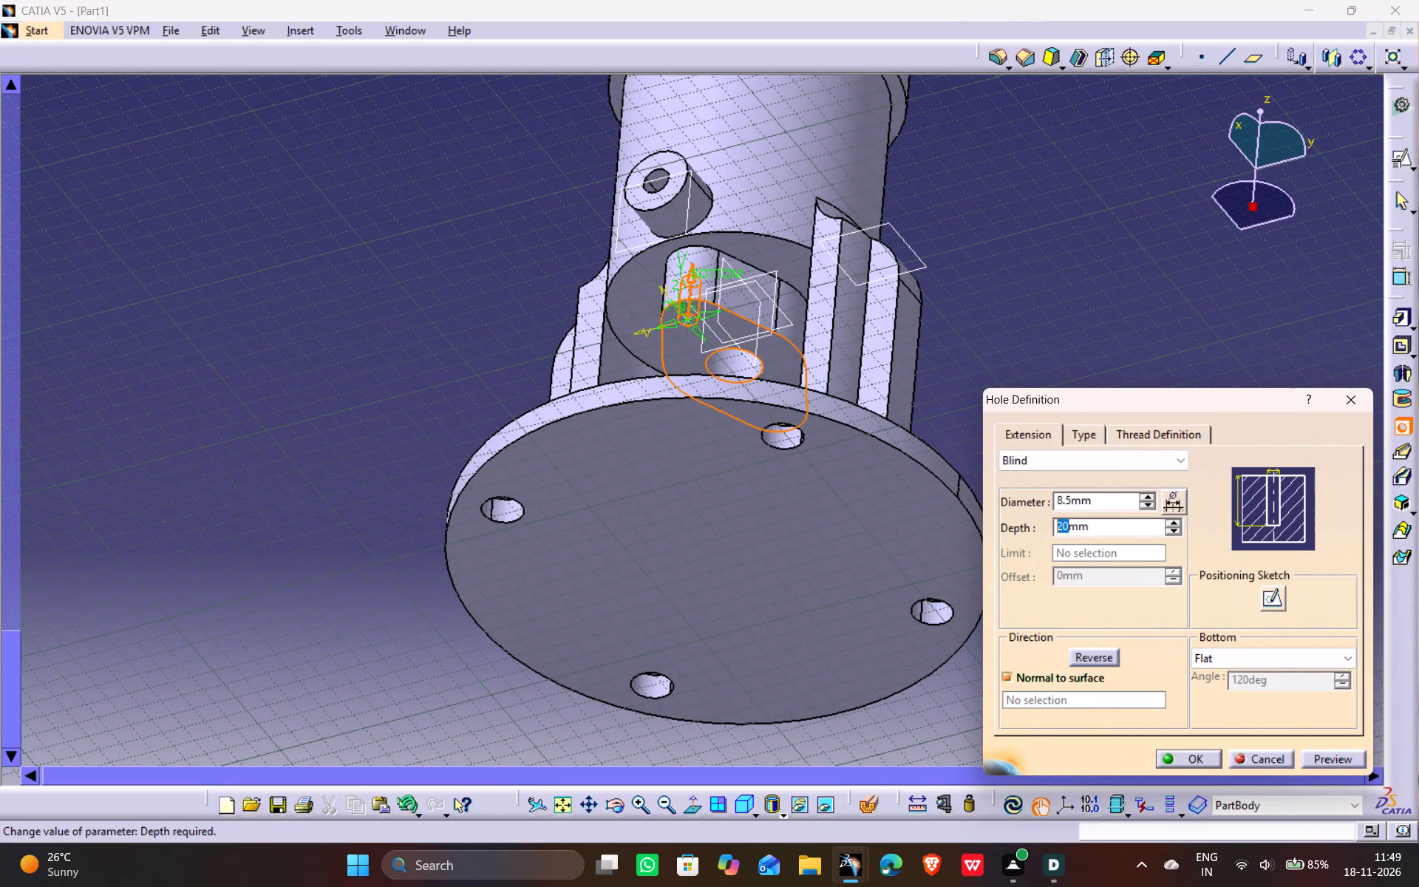
type("18")
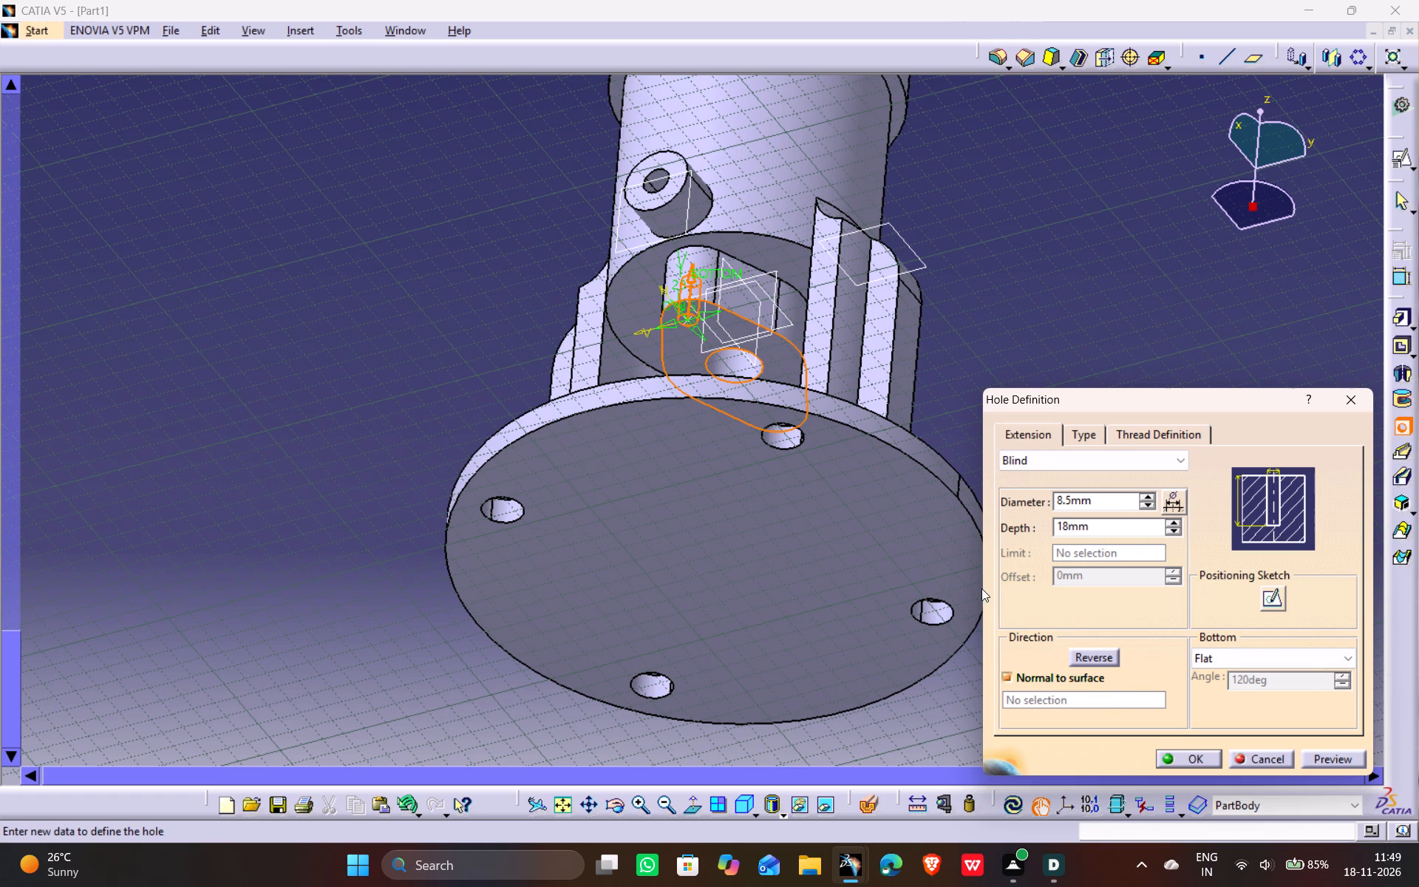
In the positioning sketch, make the hole point concentric with the pad's rounded end edge, then preview and create the 8.5 mm hole.
left_click(1274, 596)
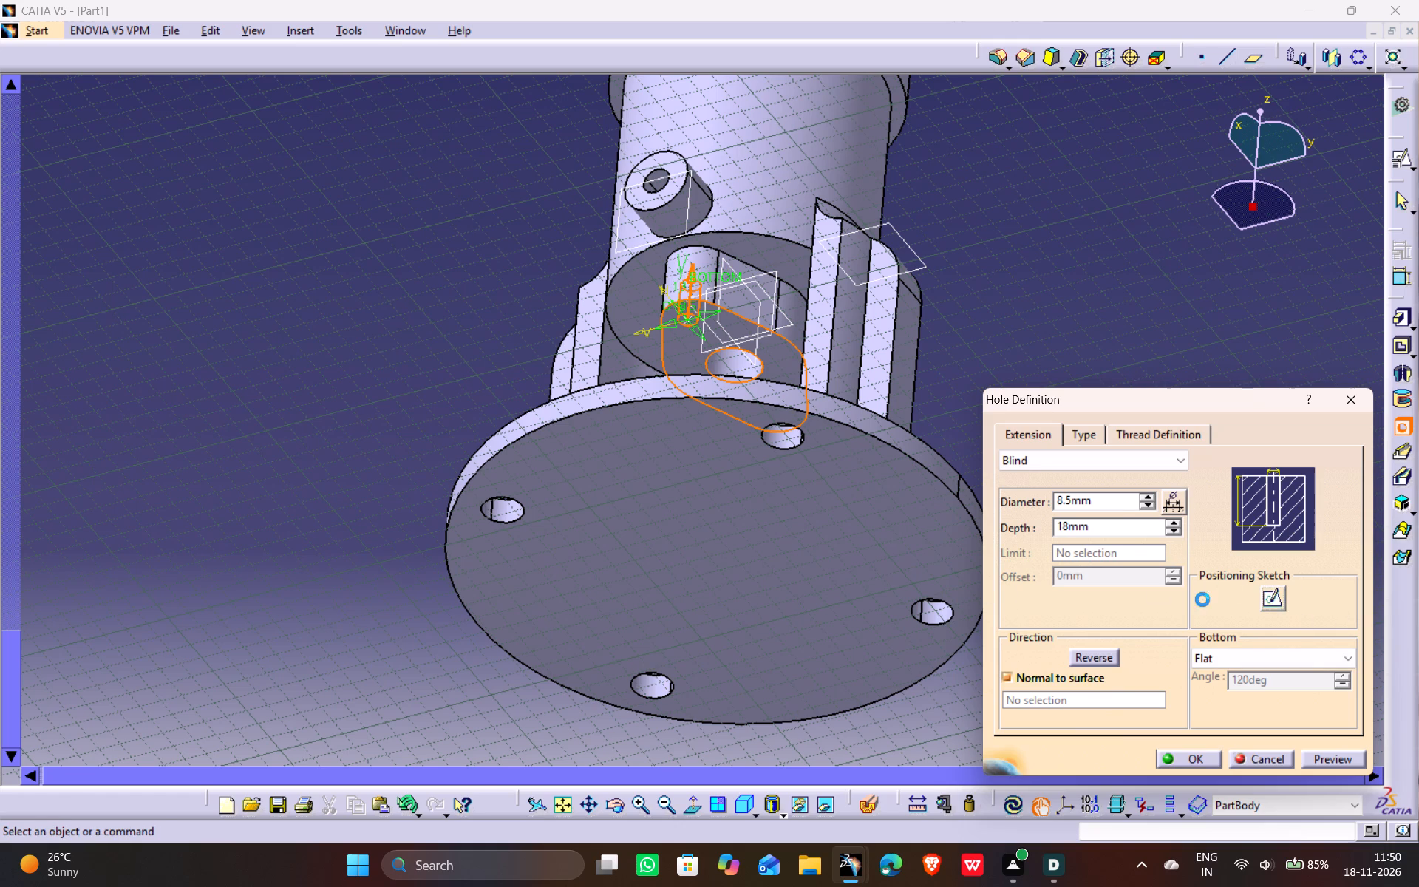
scroll(1103, 409, "down", 4)
middle_click_drag(1103, 409, 919, 457)
left_click_drag(1100, 409, 919, 457)
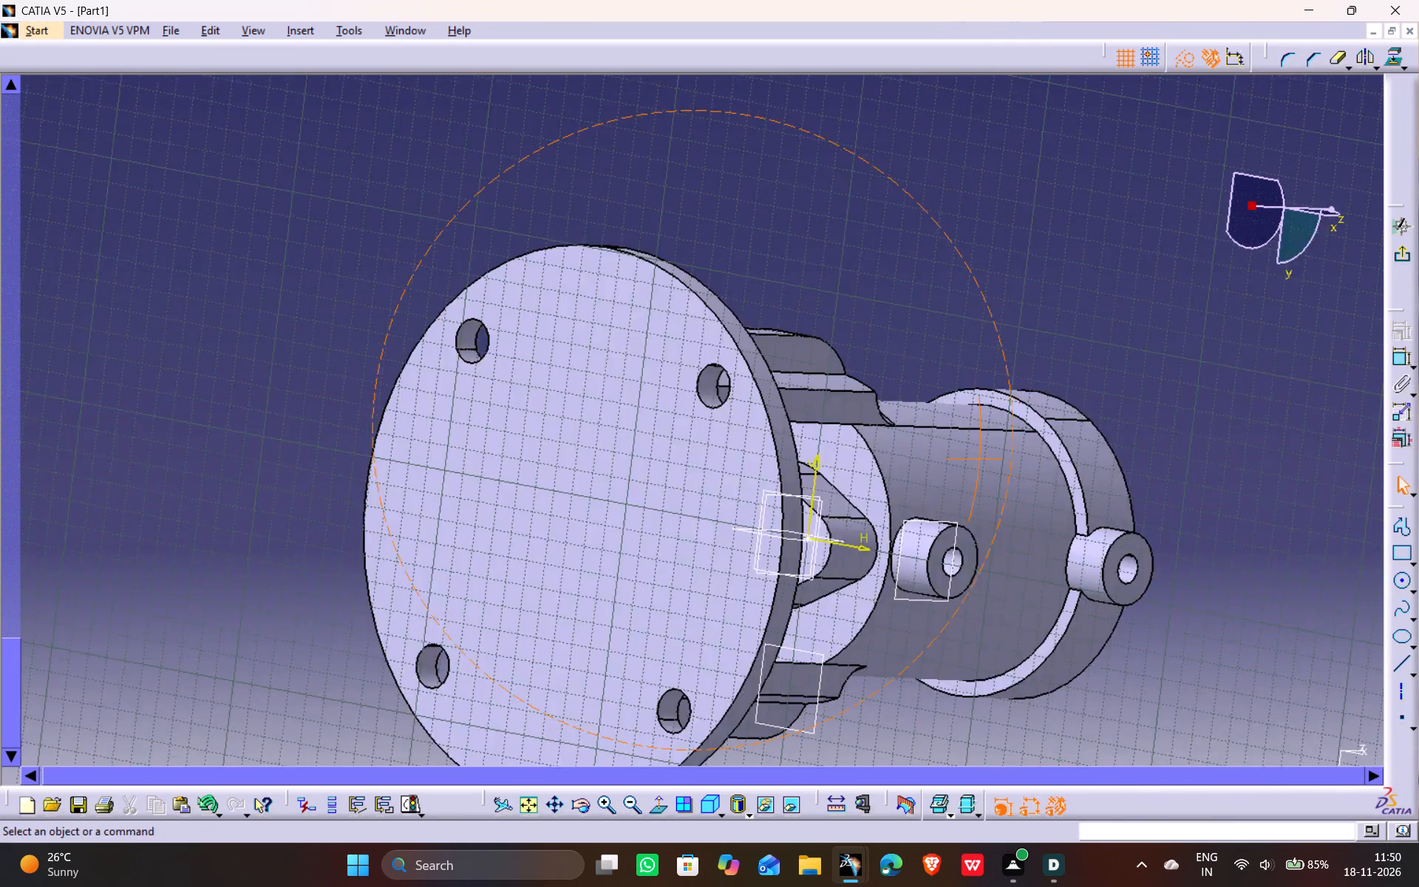
left_click_drag(919, 457, 851, 468)
middle_click_drag(919, 457, 851, 468)
left_click(768, 546)
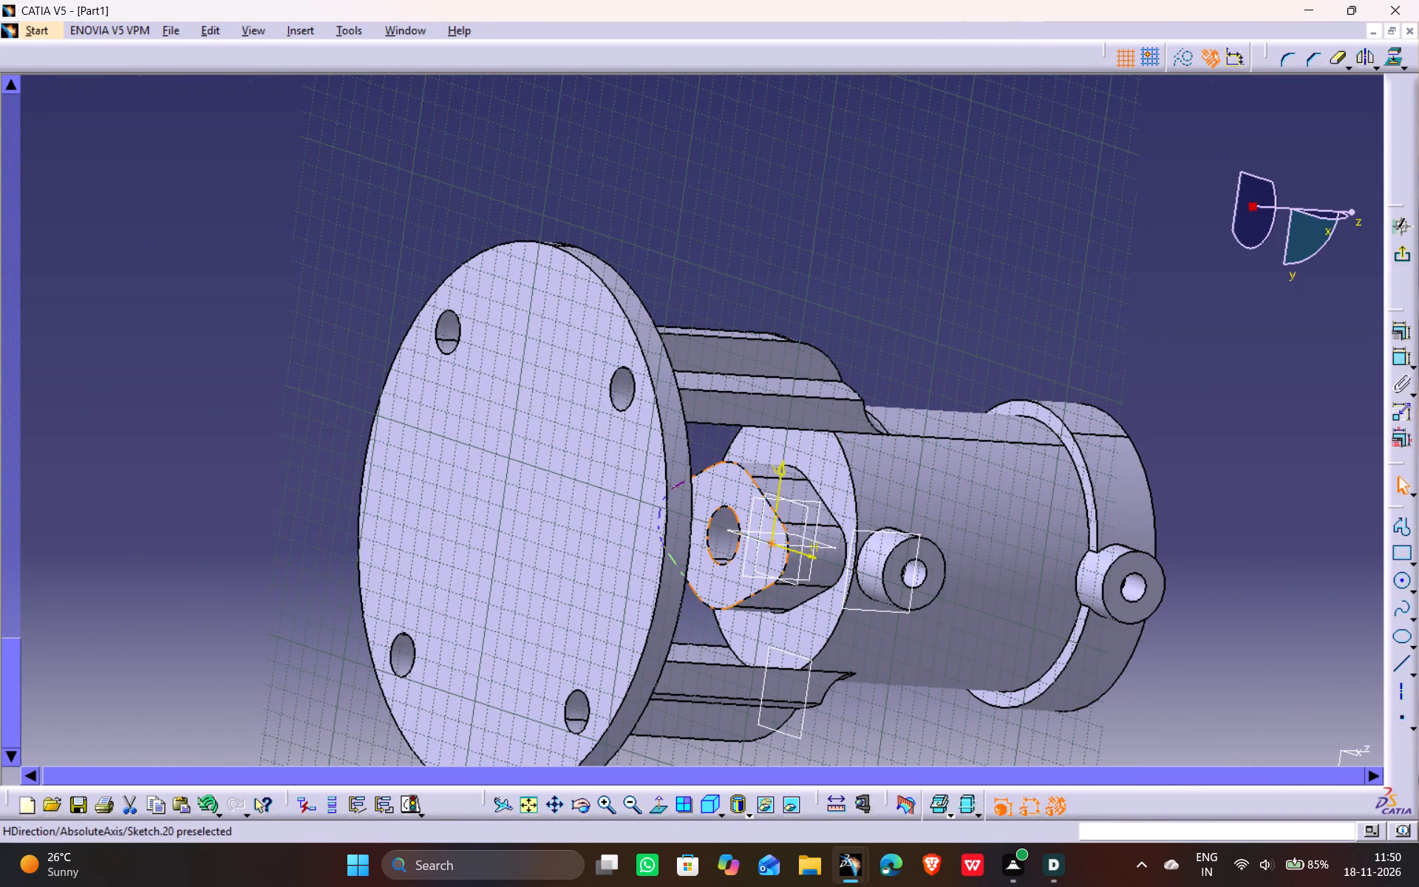
left_click(785, 565, "ctrl")
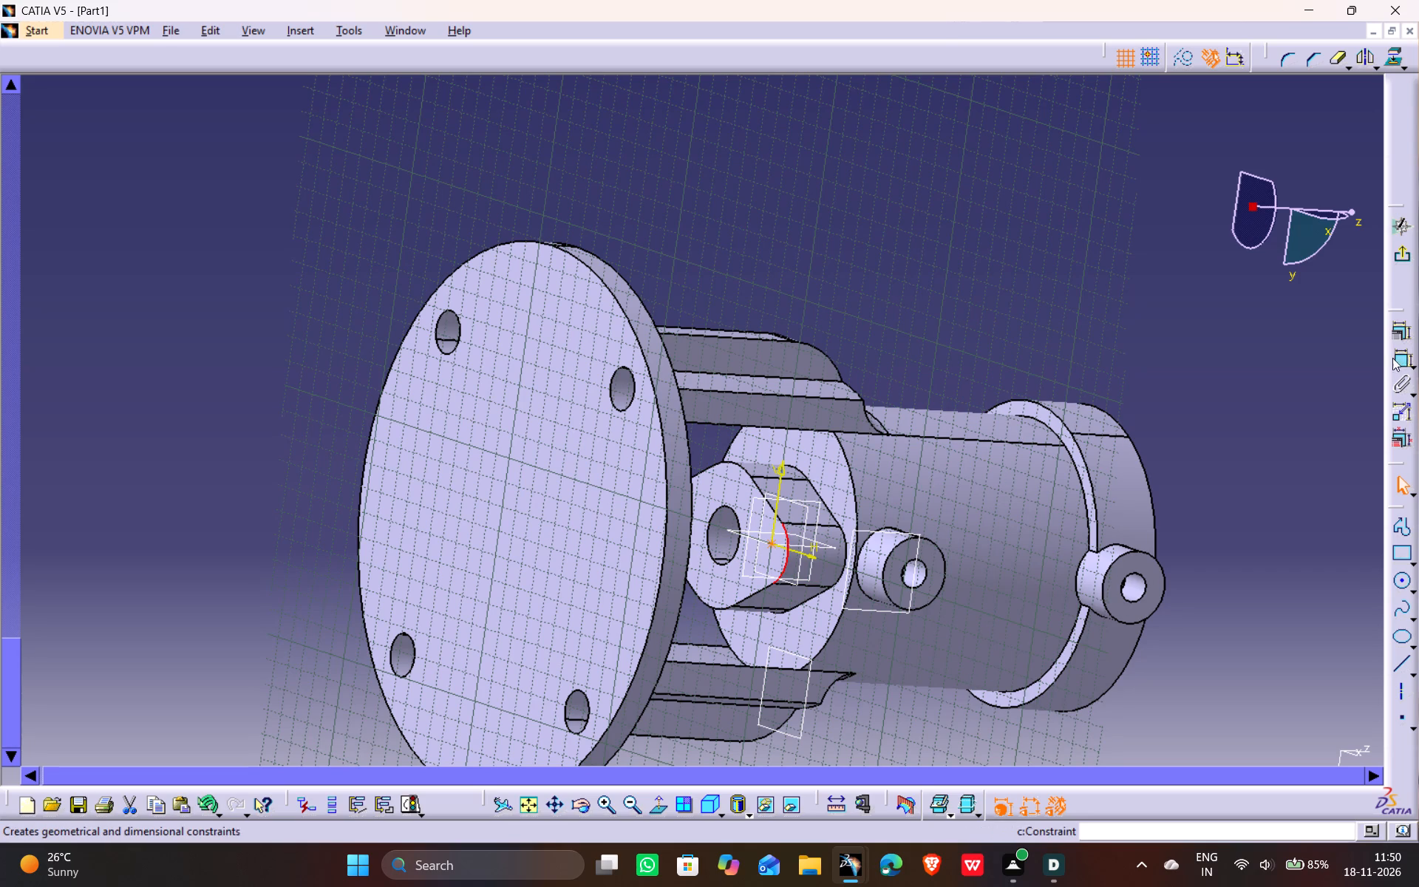
left_click(1395, 326)
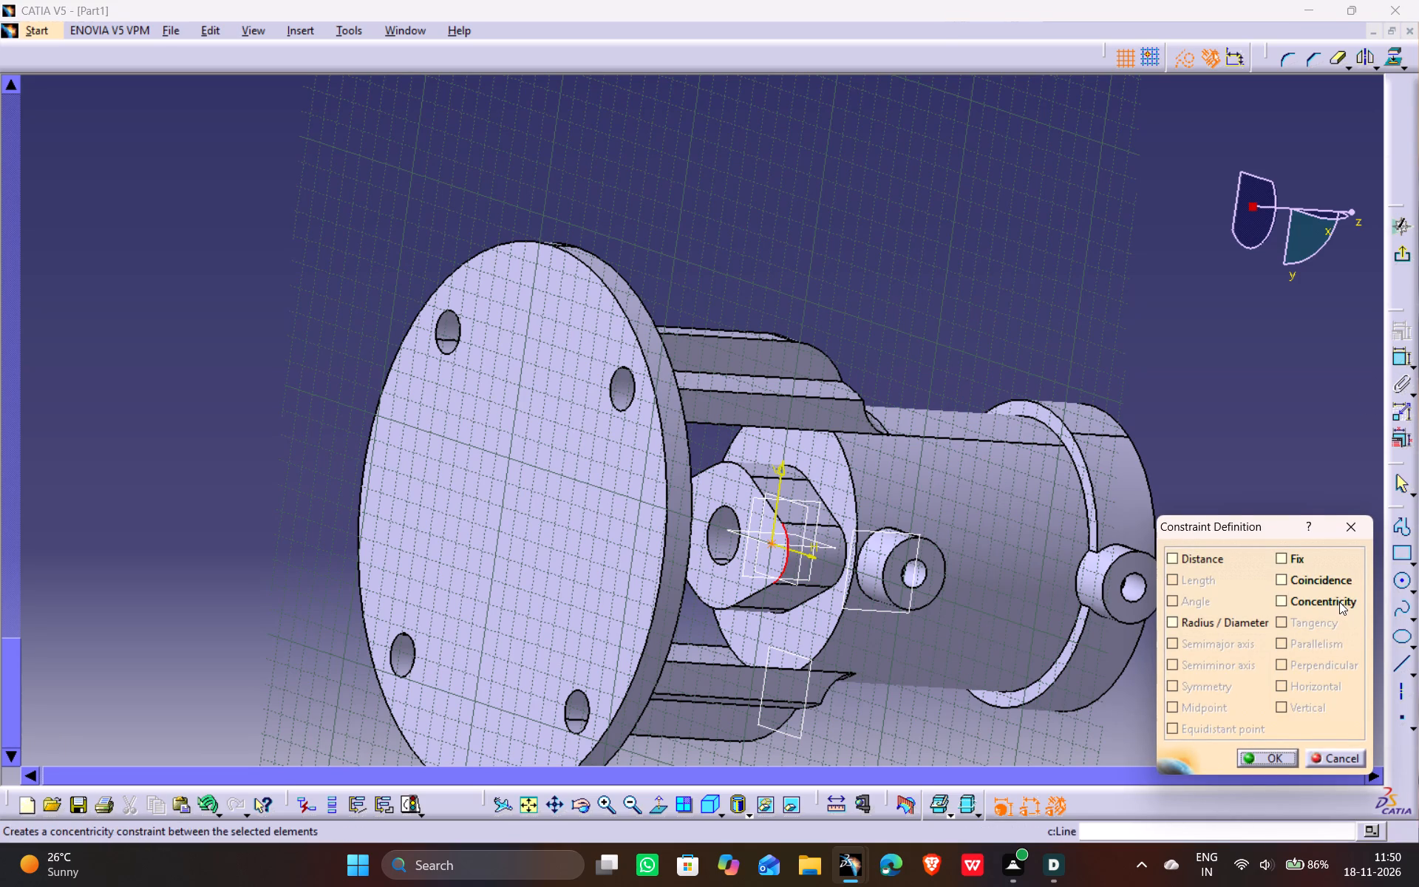
left_click(1339, 601)
left_click(1270, 755)
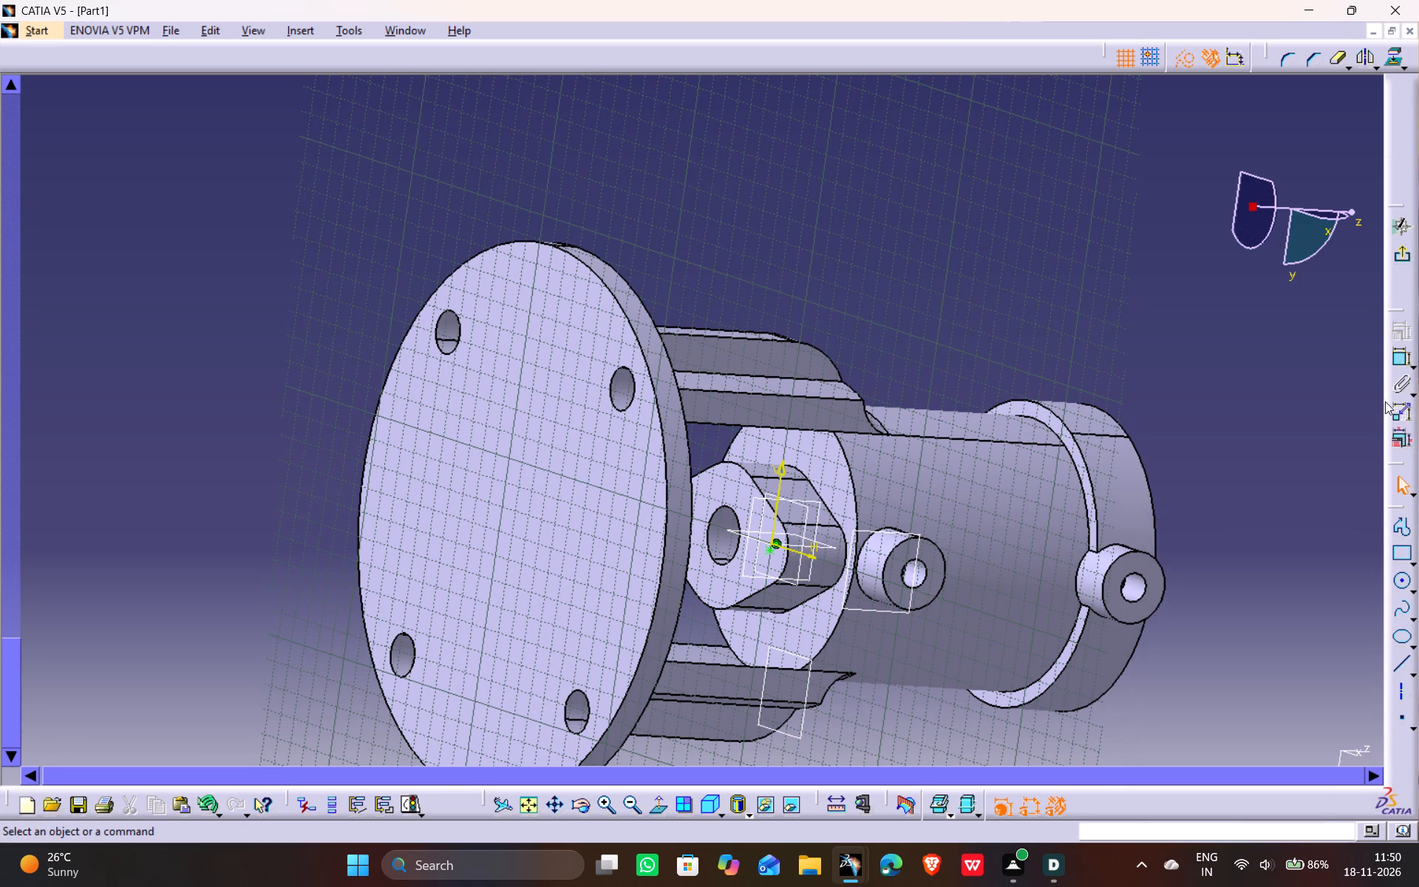
left_click(1408, 254)
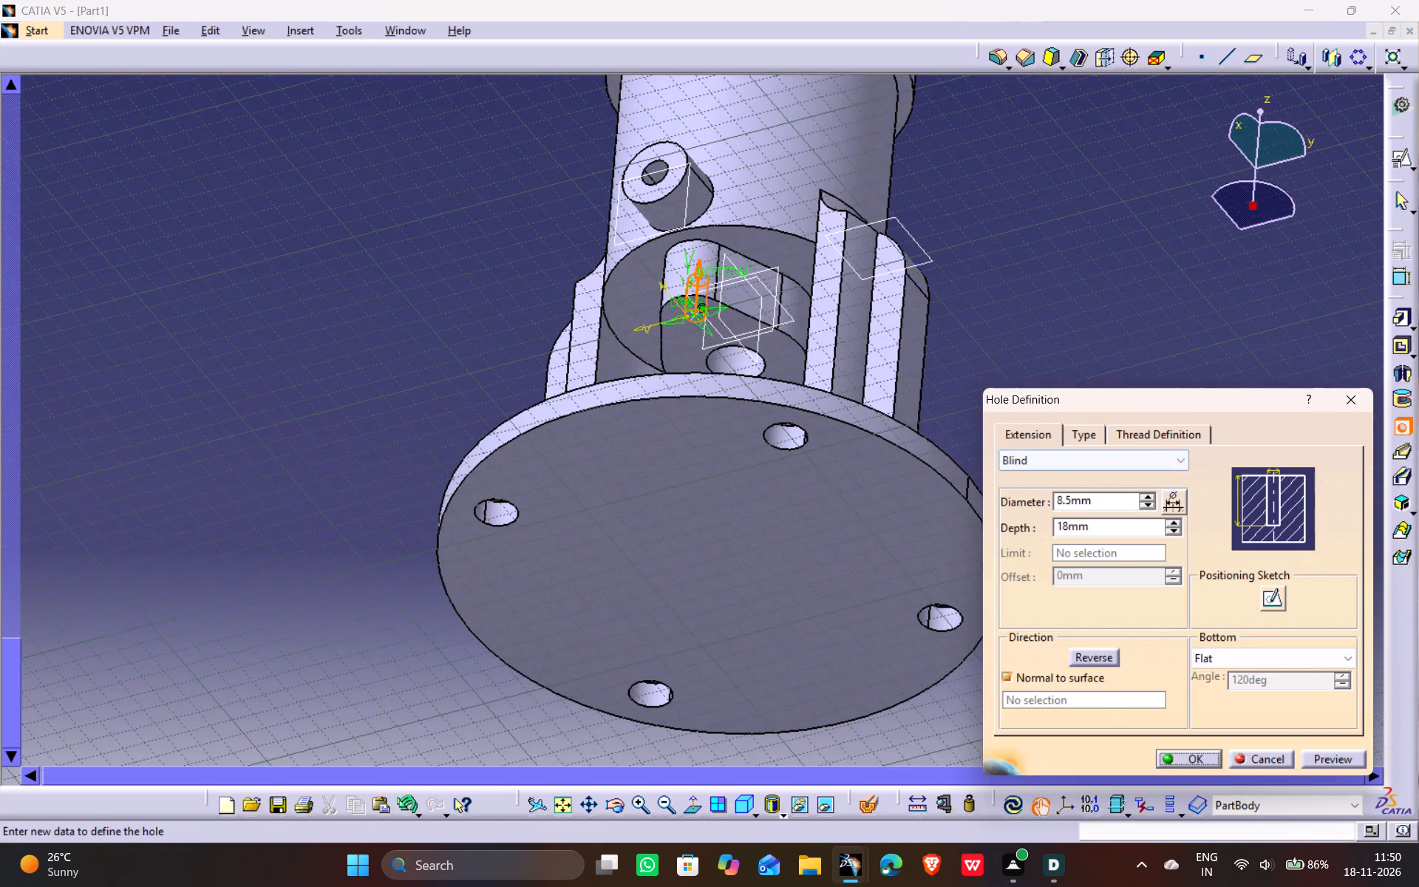
left_click(1341, 753)
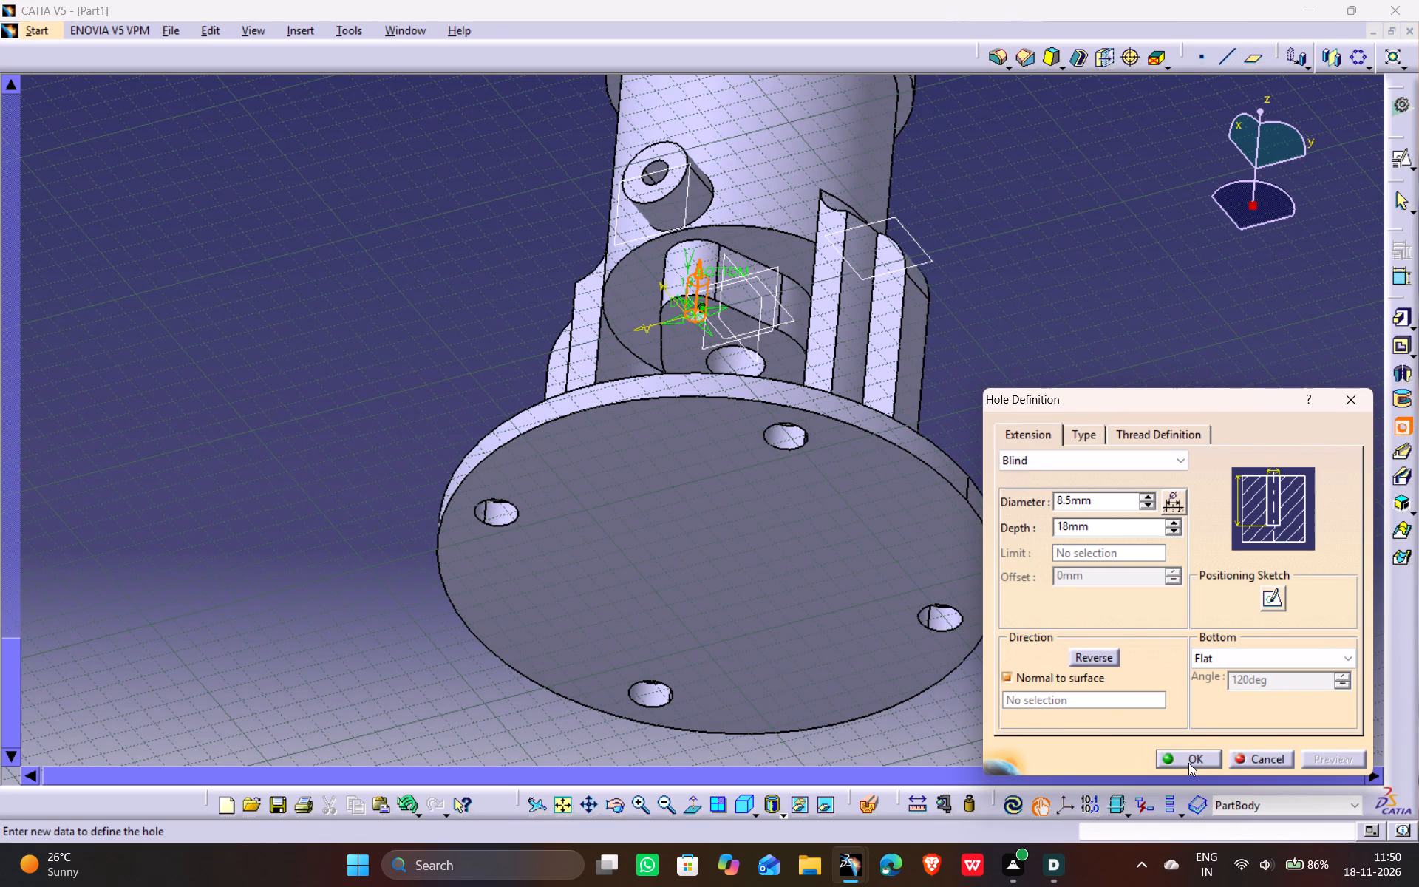
left_click(1188, 763)
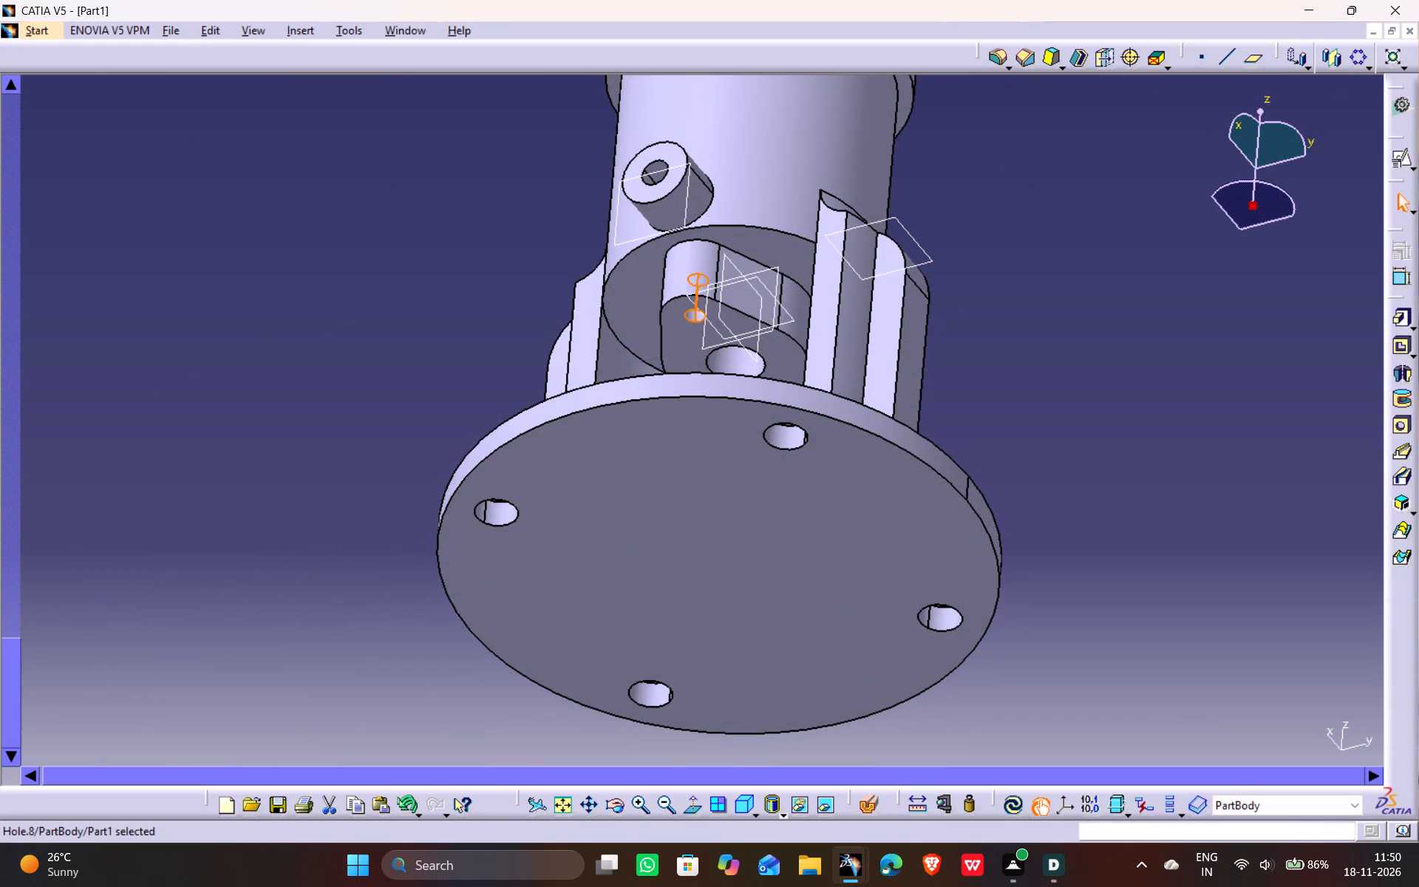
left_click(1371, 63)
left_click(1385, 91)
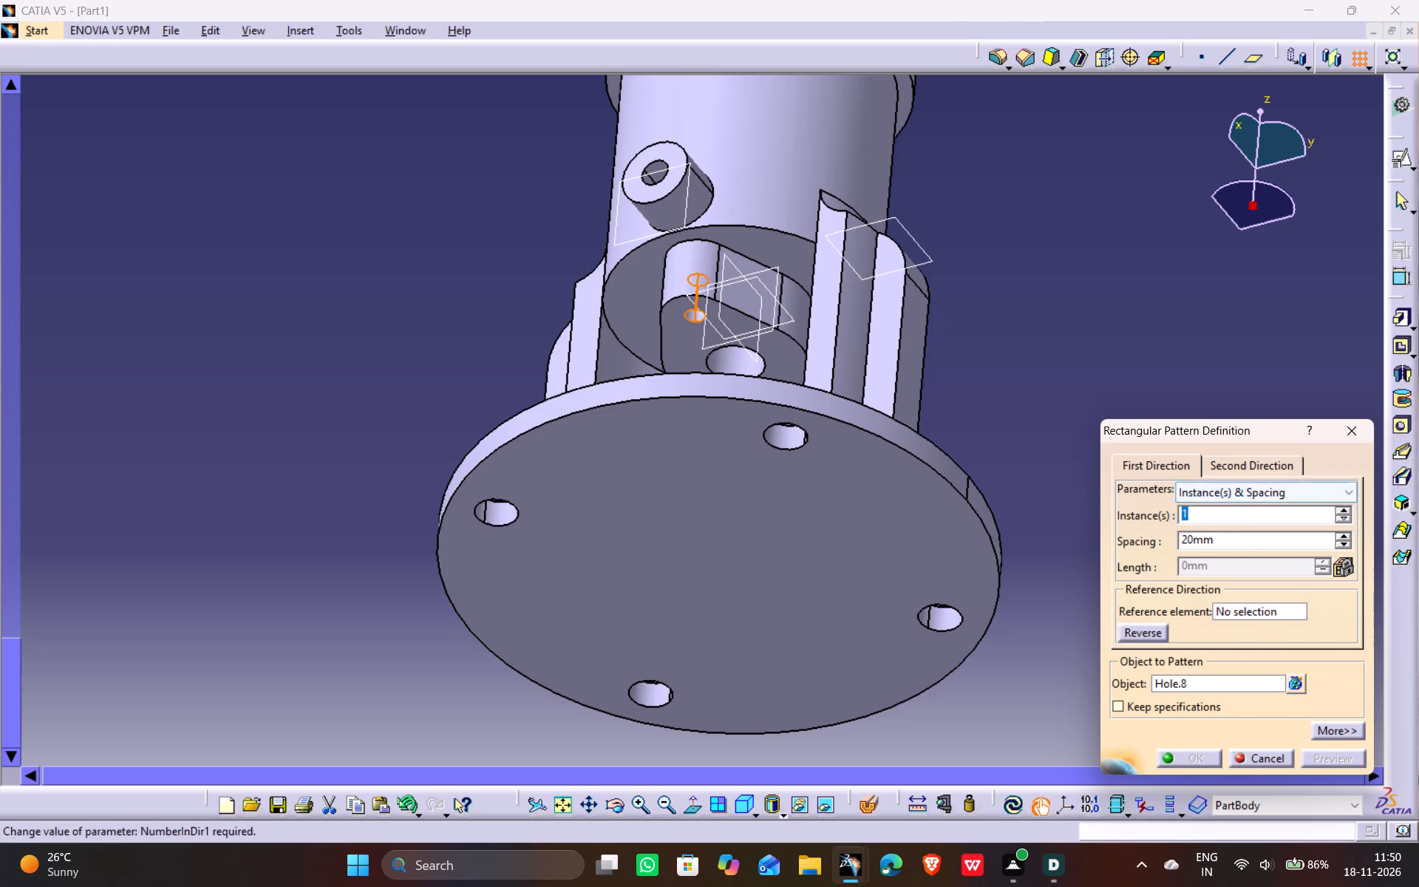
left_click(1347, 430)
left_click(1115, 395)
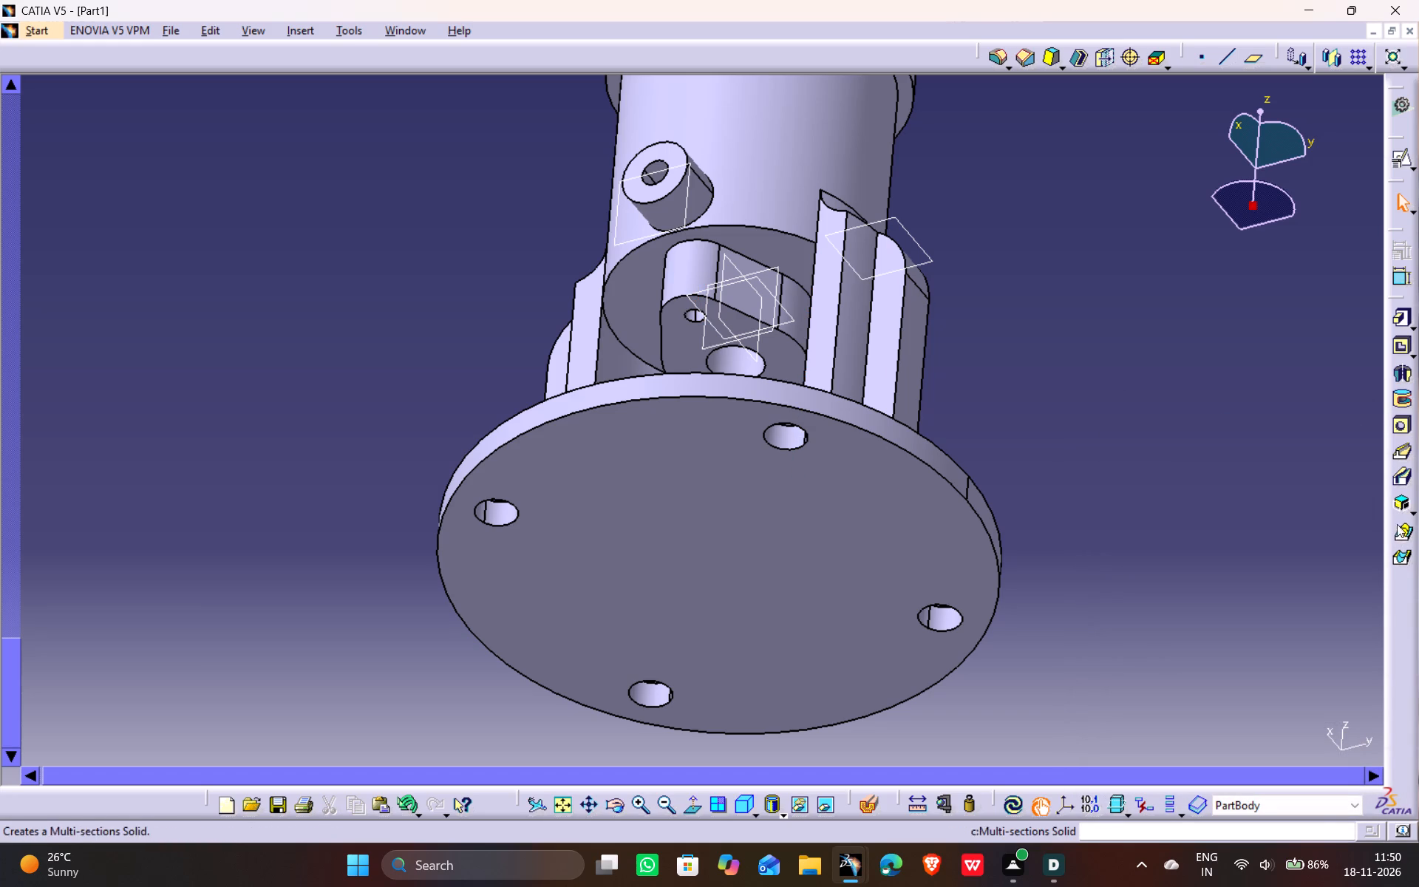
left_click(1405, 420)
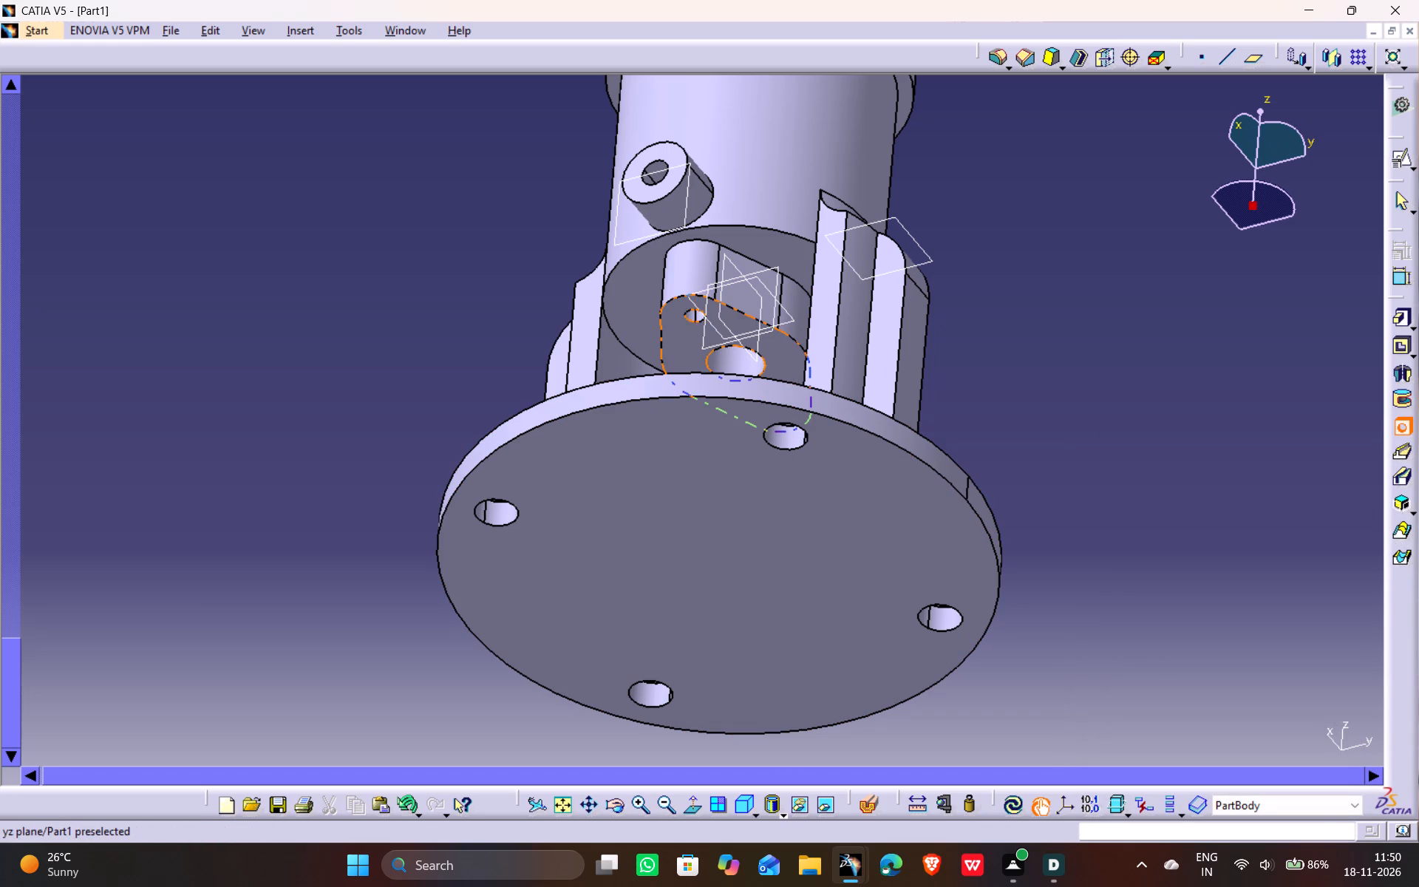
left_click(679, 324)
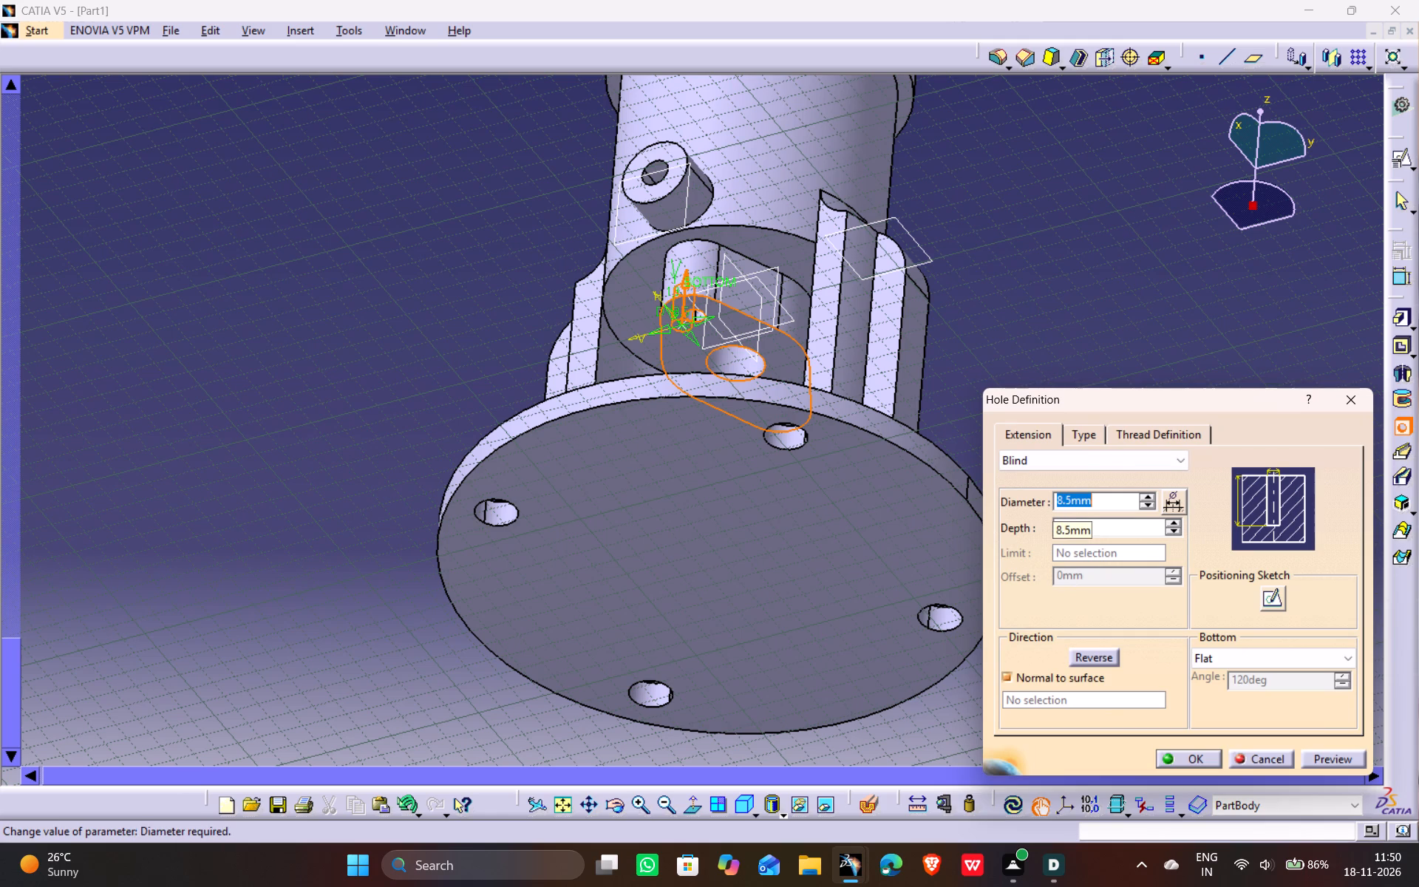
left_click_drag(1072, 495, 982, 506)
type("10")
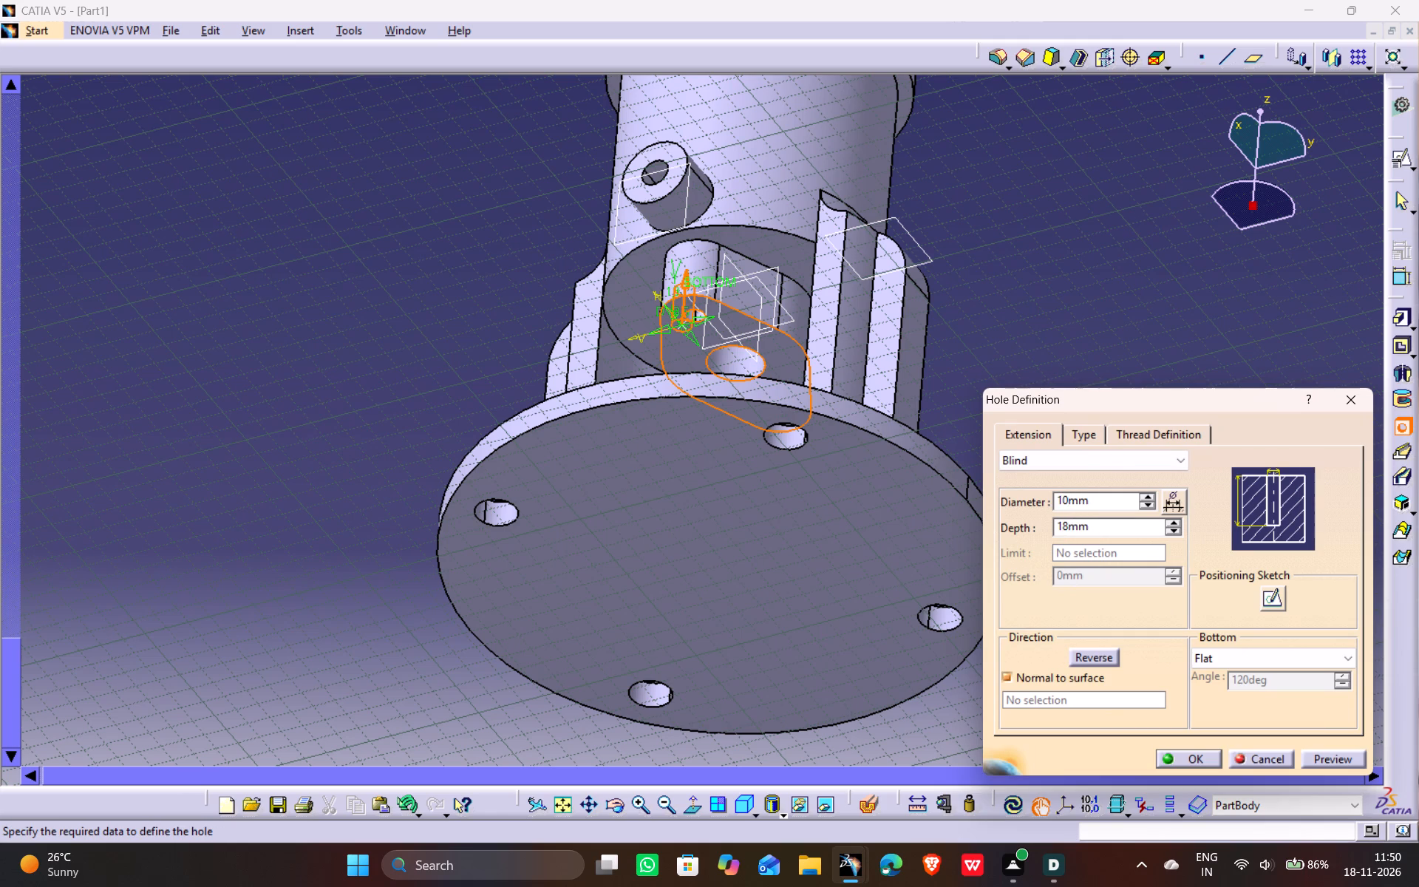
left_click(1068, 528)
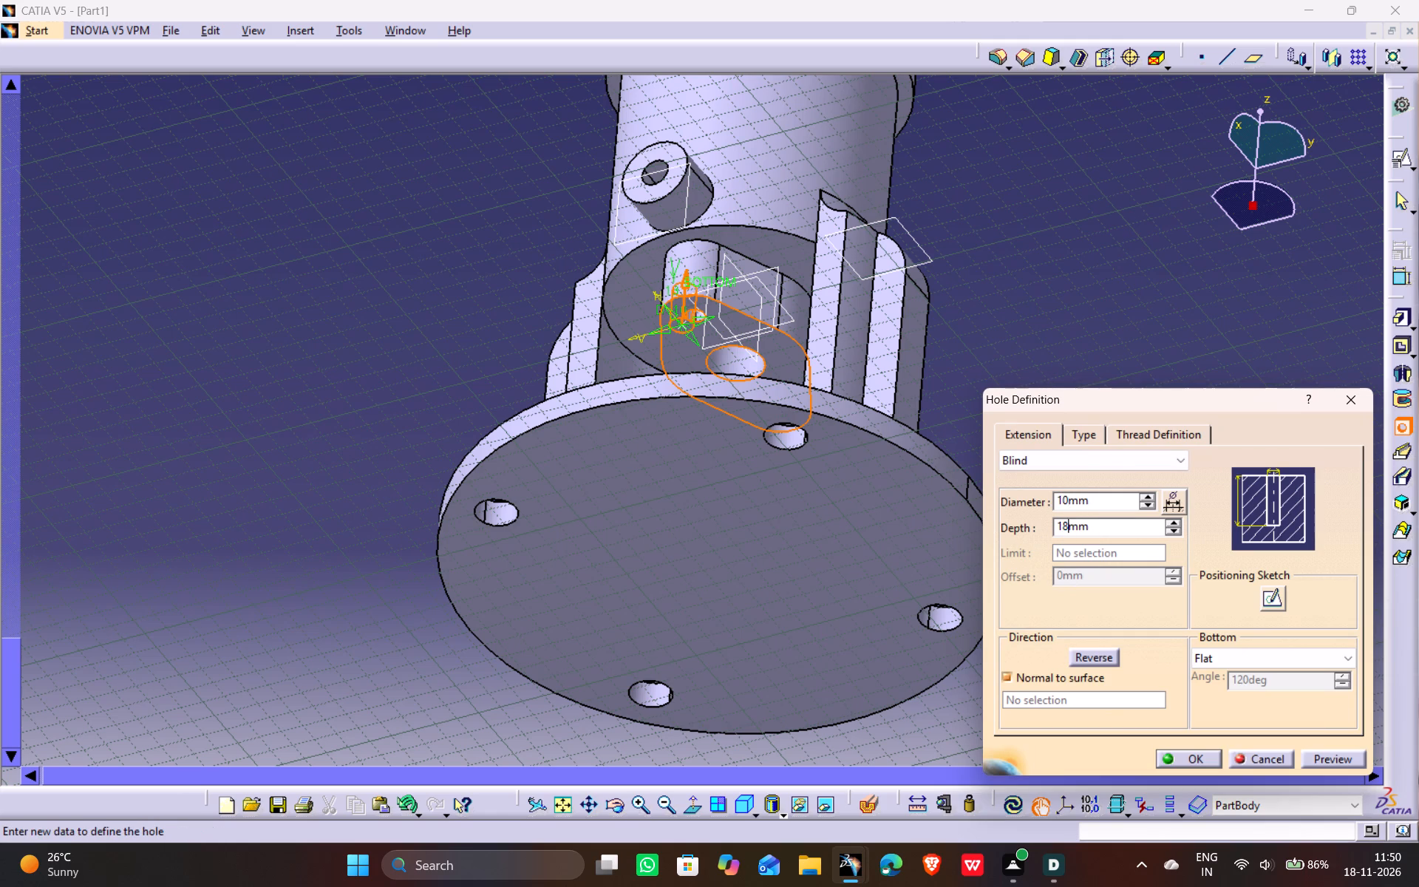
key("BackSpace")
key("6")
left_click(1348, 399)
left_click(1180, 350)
Edit the 8.5 mm pad hole to have a V-Bottom with a 120° angle, then preview and apply it.
double_click(690, 319)
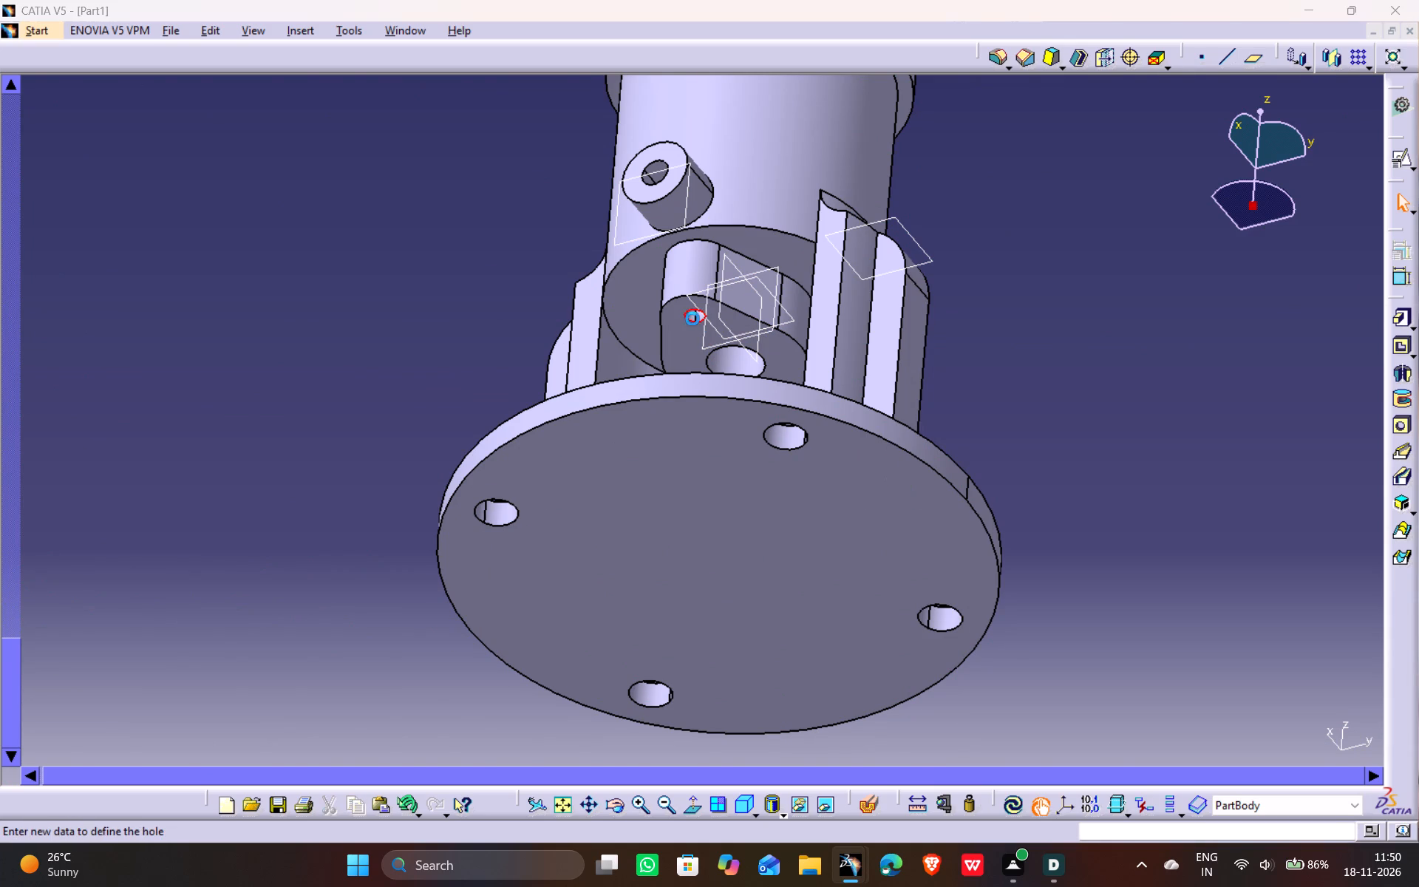
left_click(1217, 651)
left_click(1213, 670)
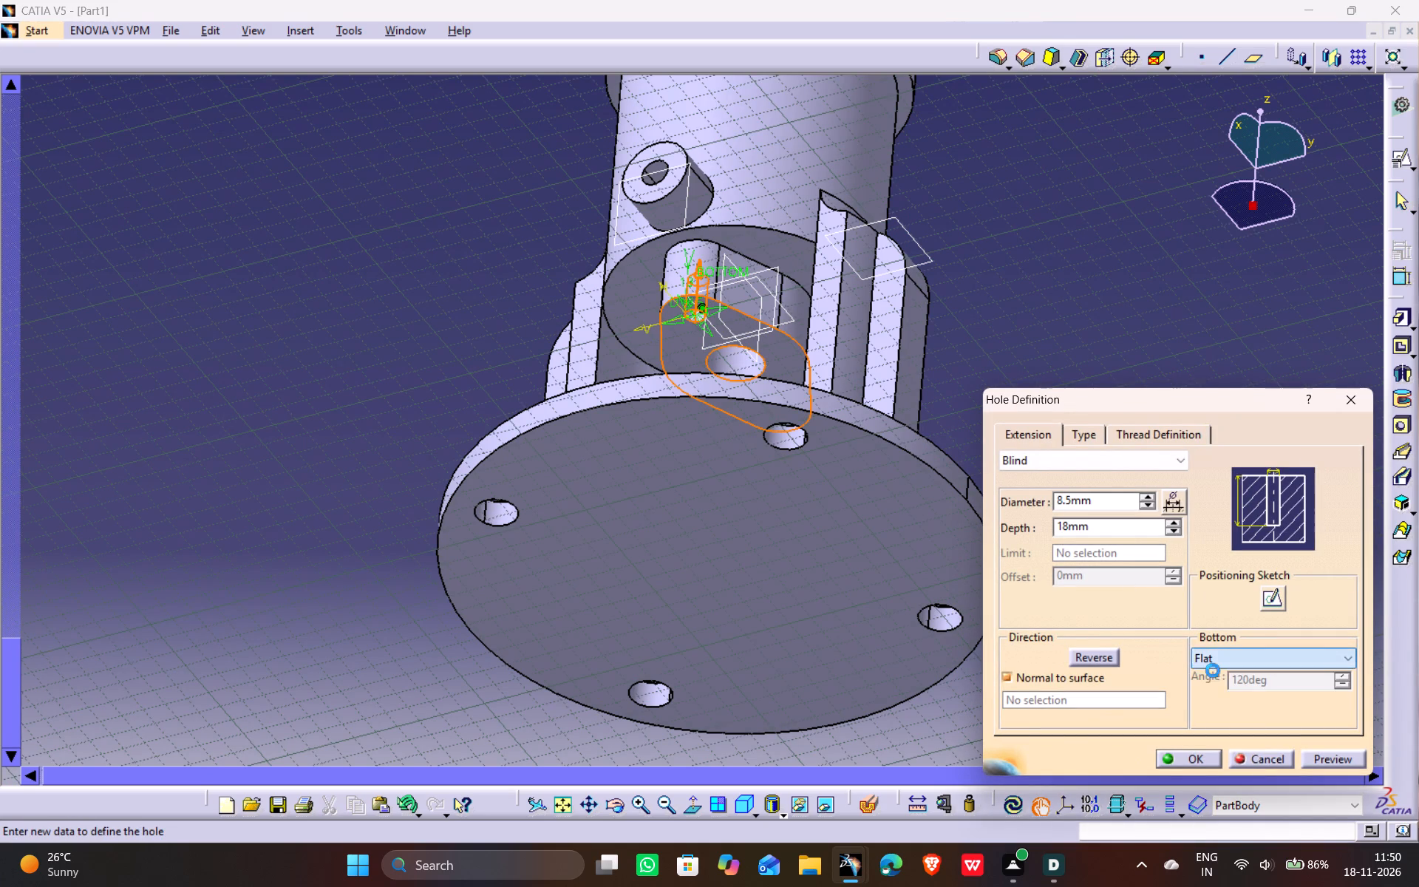
left_click(1221, 656)
left_click(1219, 691)
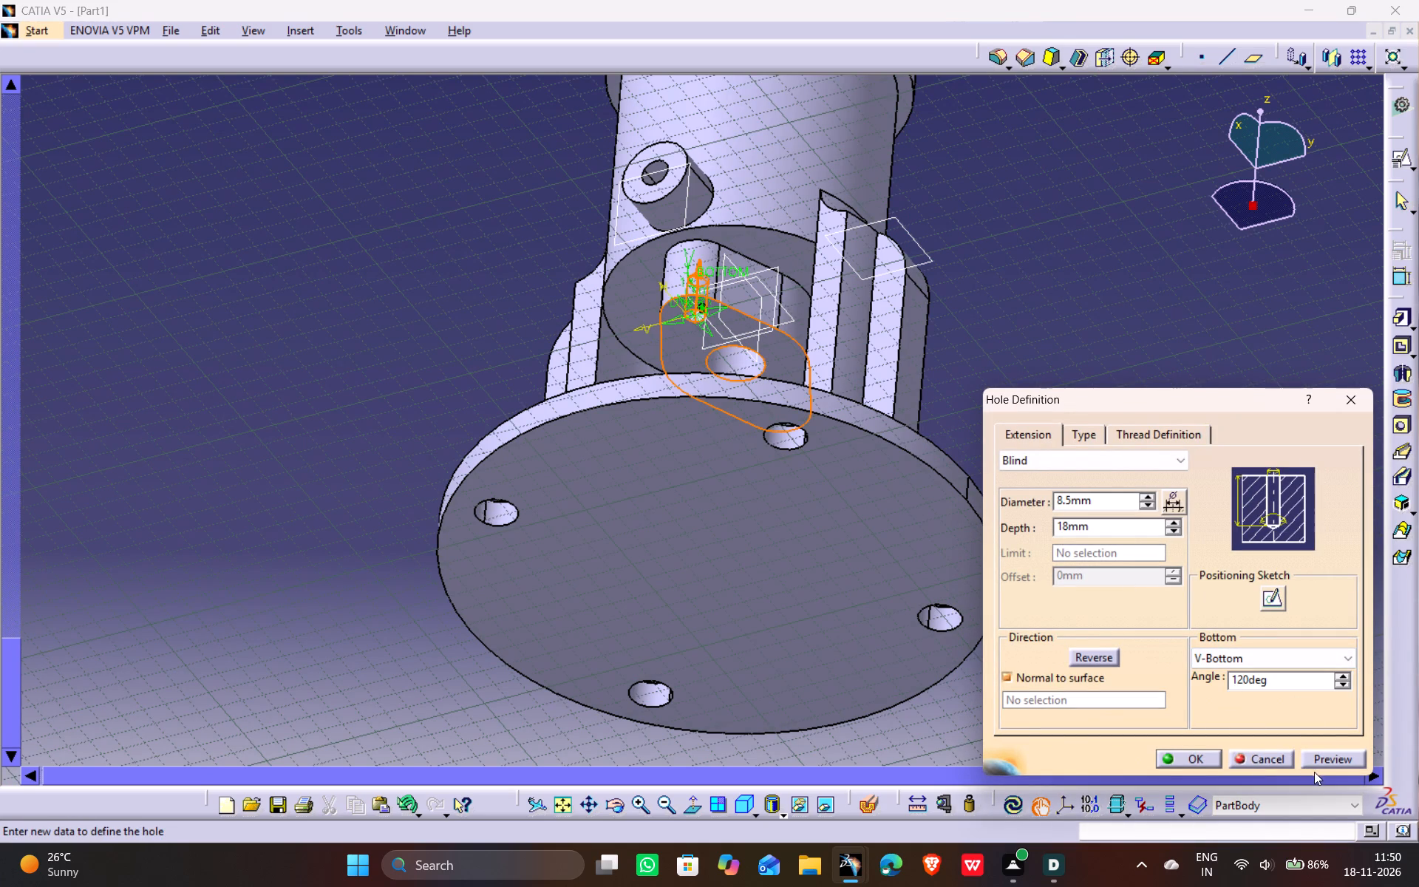
left_click(1331, 764)
left_click(1205, 759)
left_click(1155, 425)
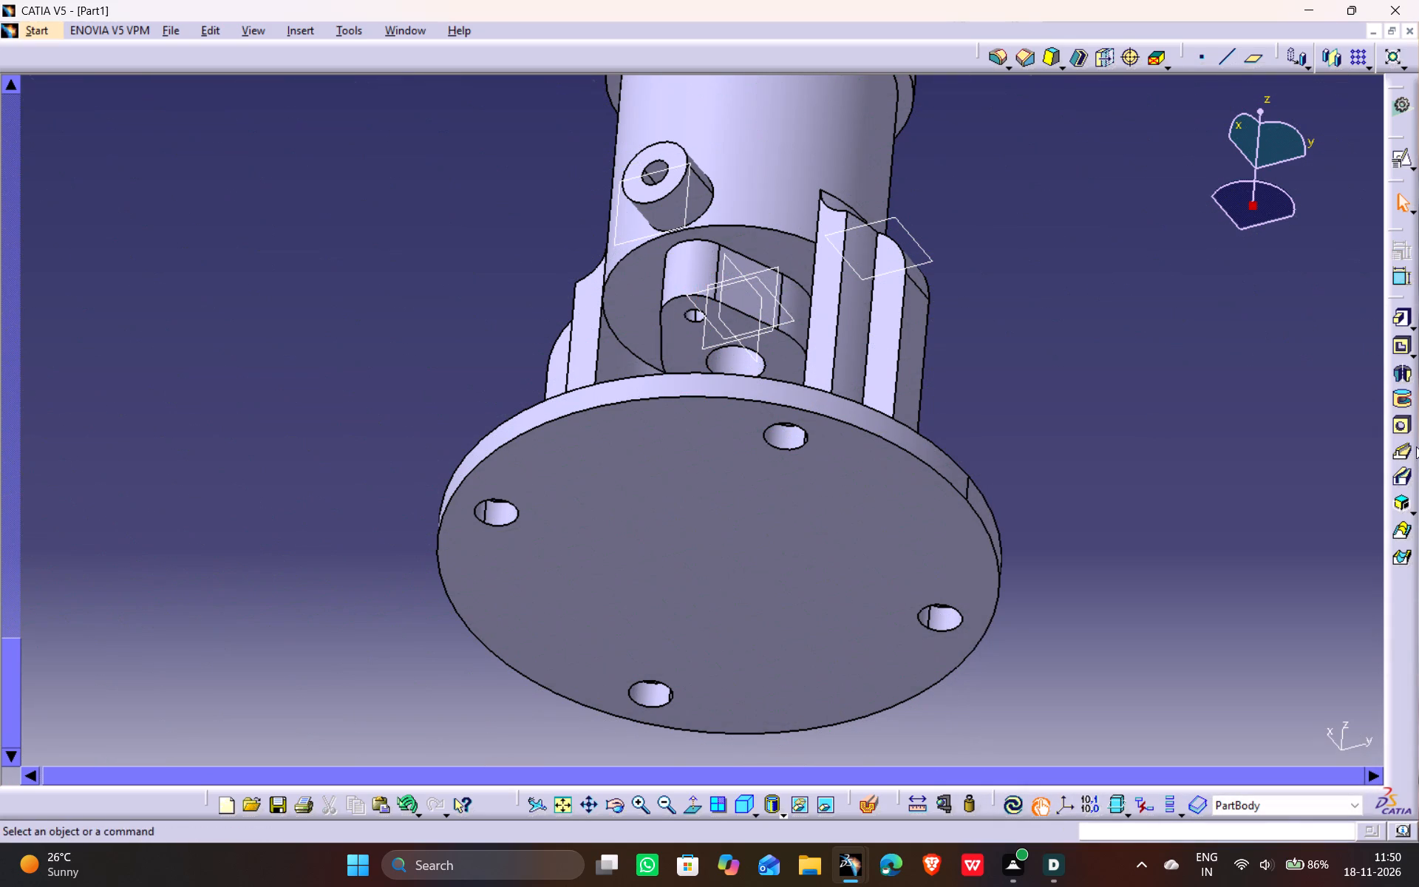
Start a blind hole on the pad's bottom face, referencing the 8.5 mm hole's edge, with 10 mm diameter, 16 mm depth and flat bottom.
left_click(1405, 430)
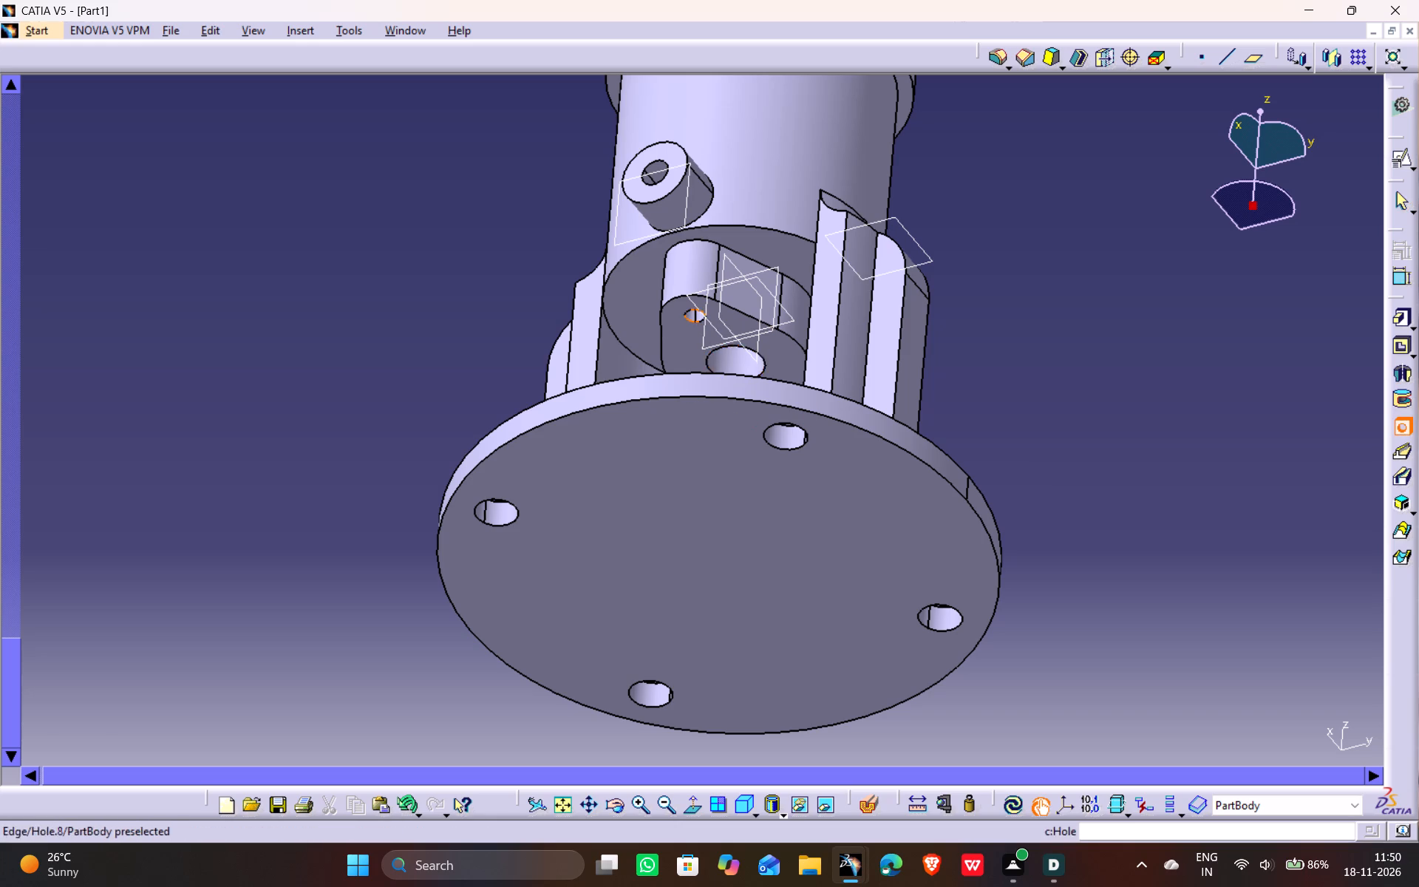
left_click(693, 320)
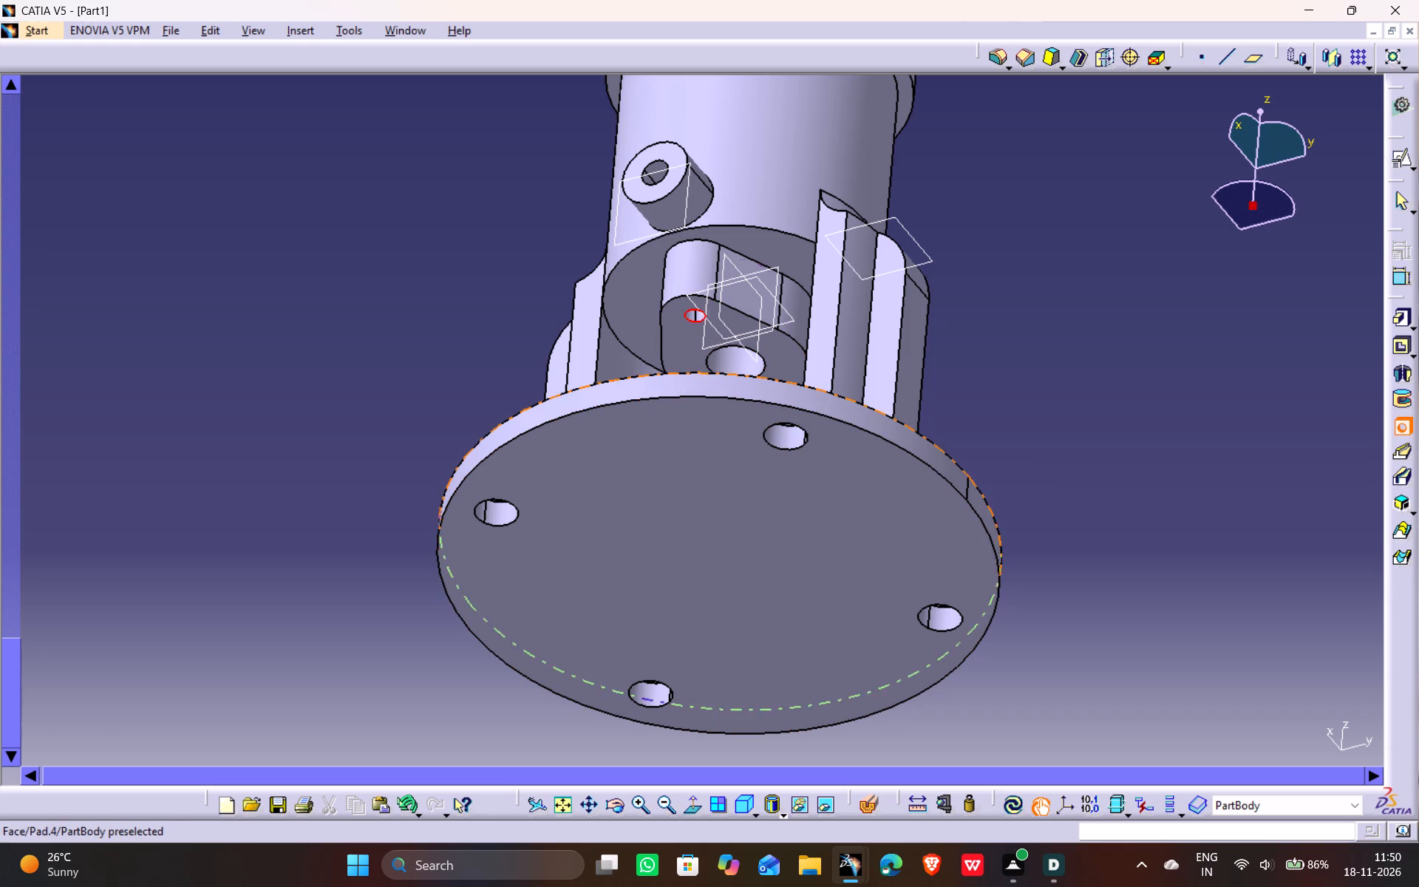
left_click(689, 353)
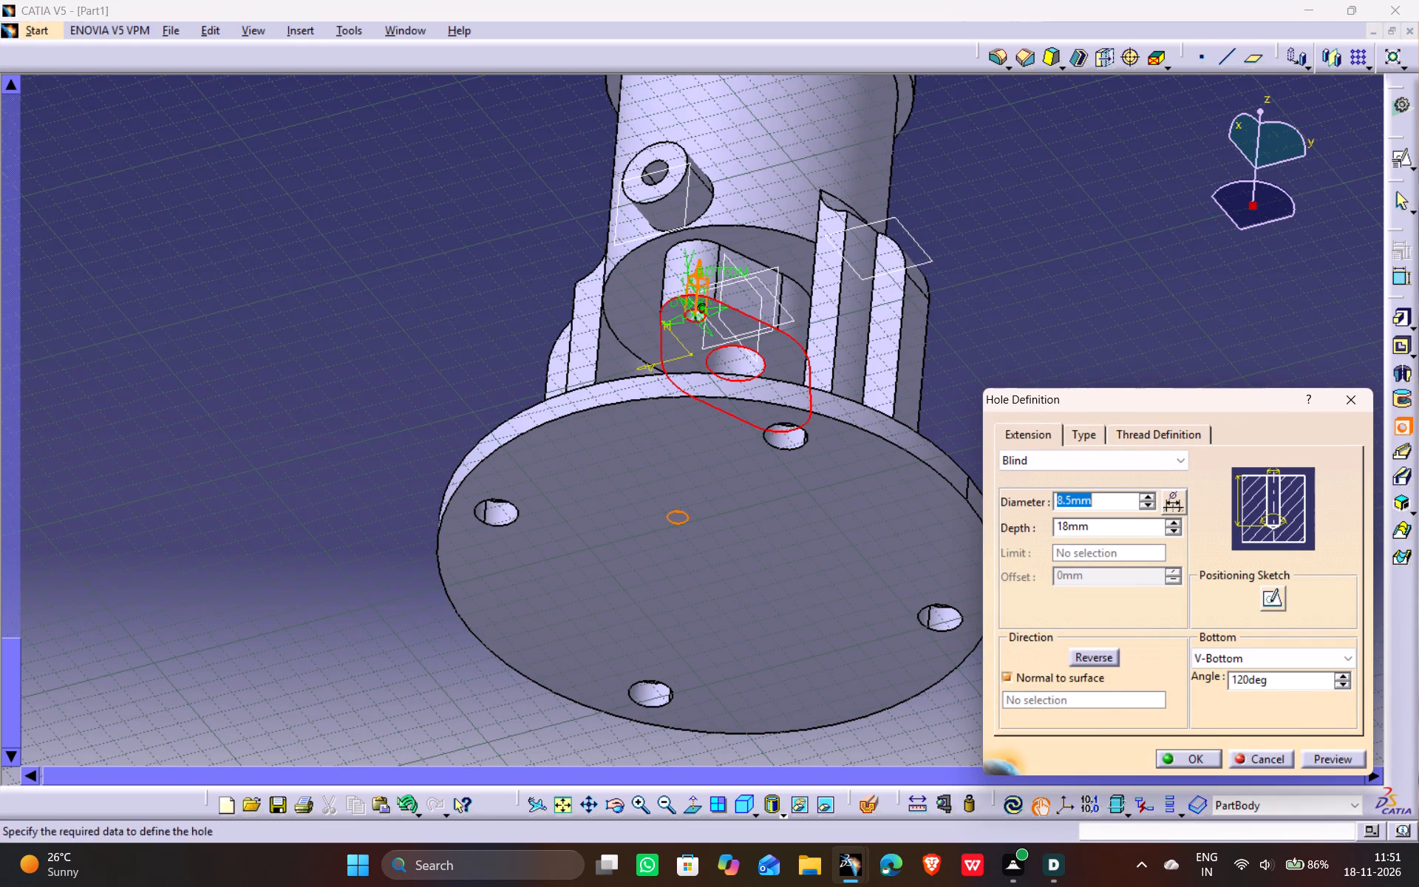
middle_click_drag(690, 322, 705, 432)
scroll(689, 322, "down", 3)
left_click_drag(687, 330, 705, 432)
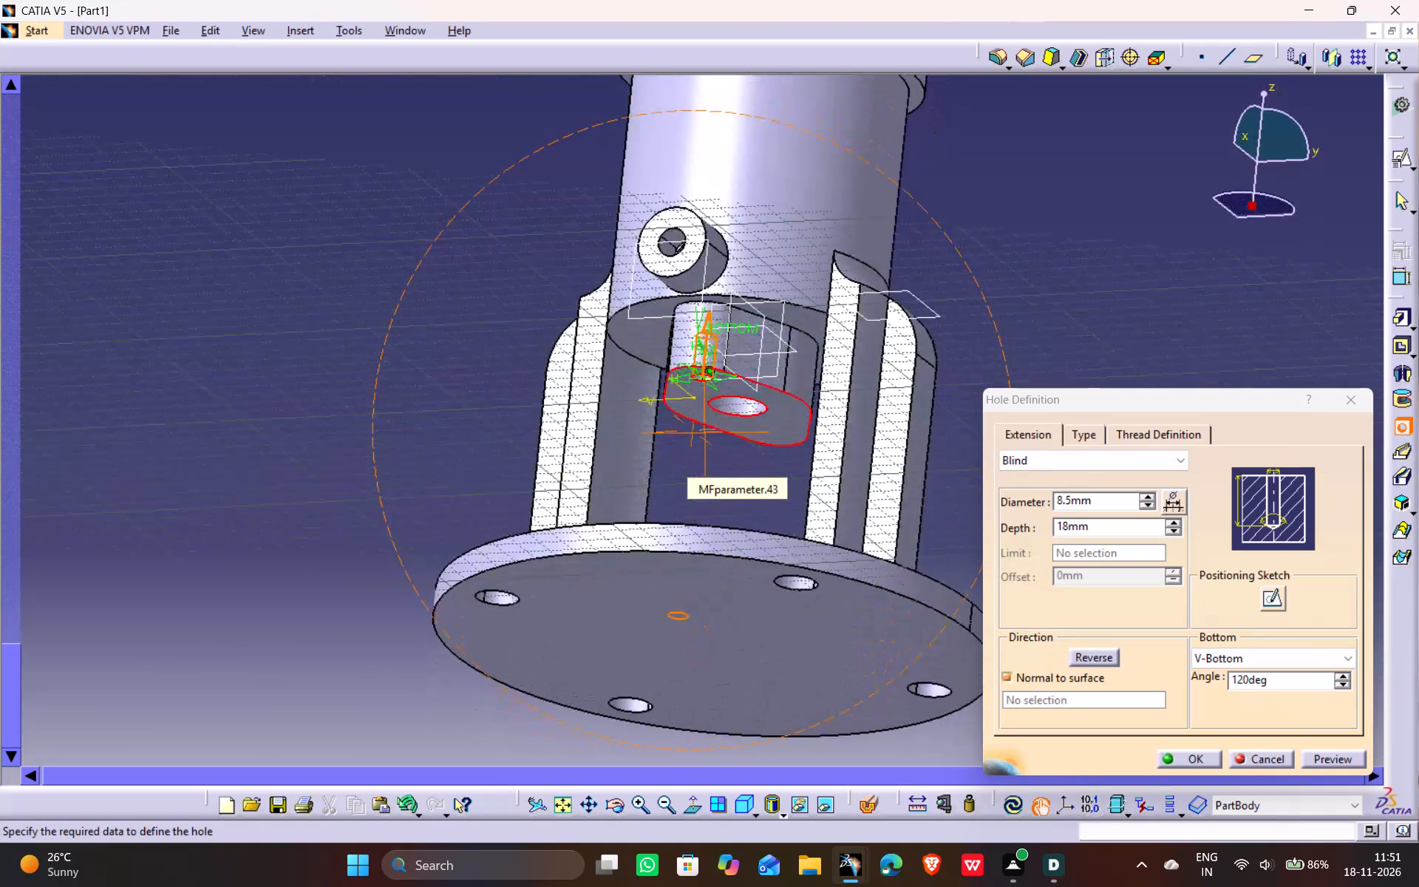
left_click_drag(705, 432, 712, 390)
middle_click_drag(705, 432, 712, 390)
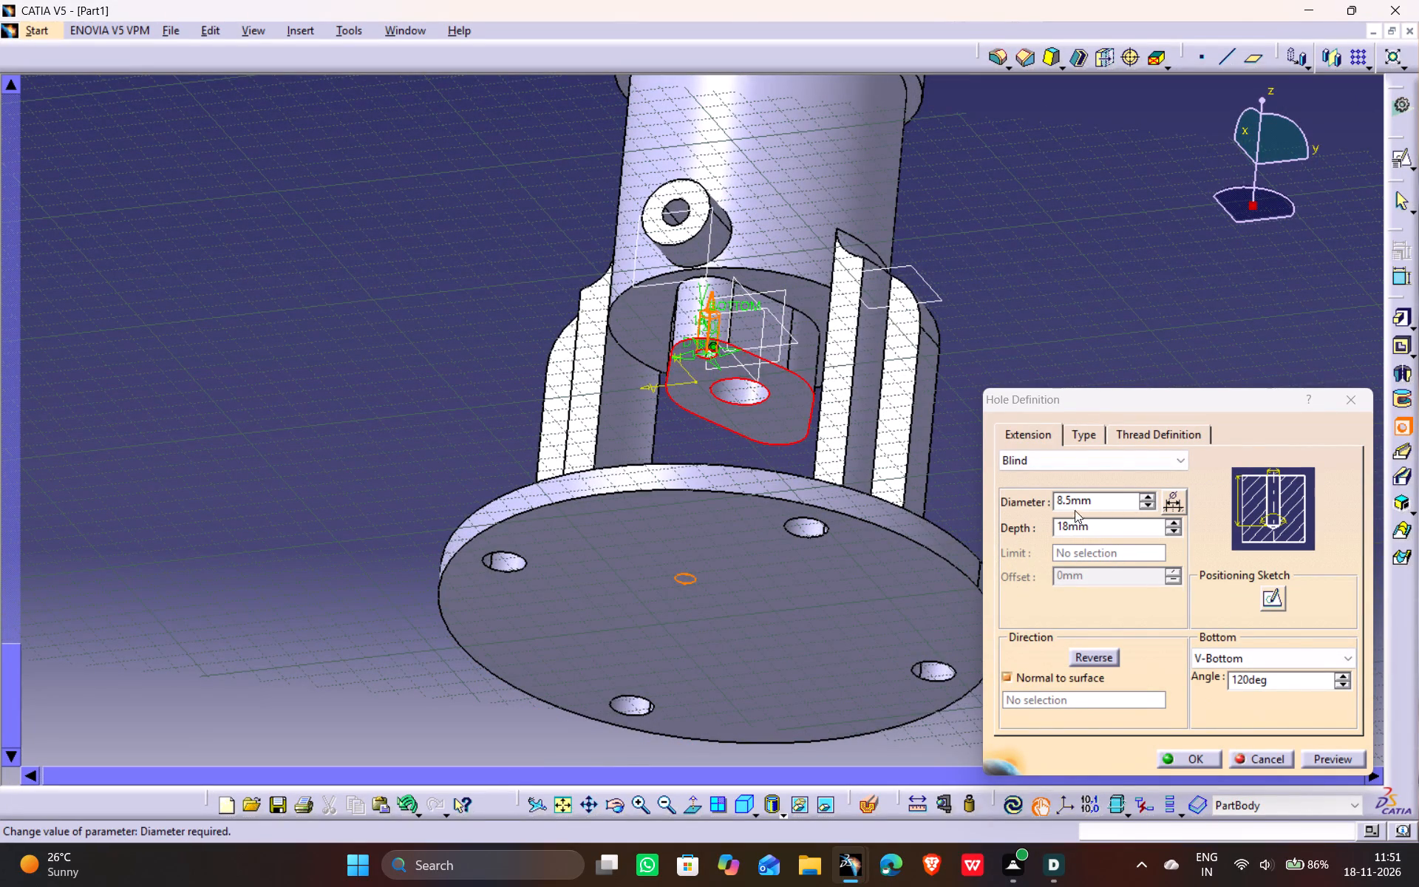
left_click_drag(1072, 502, 1017, 504)
type("10")
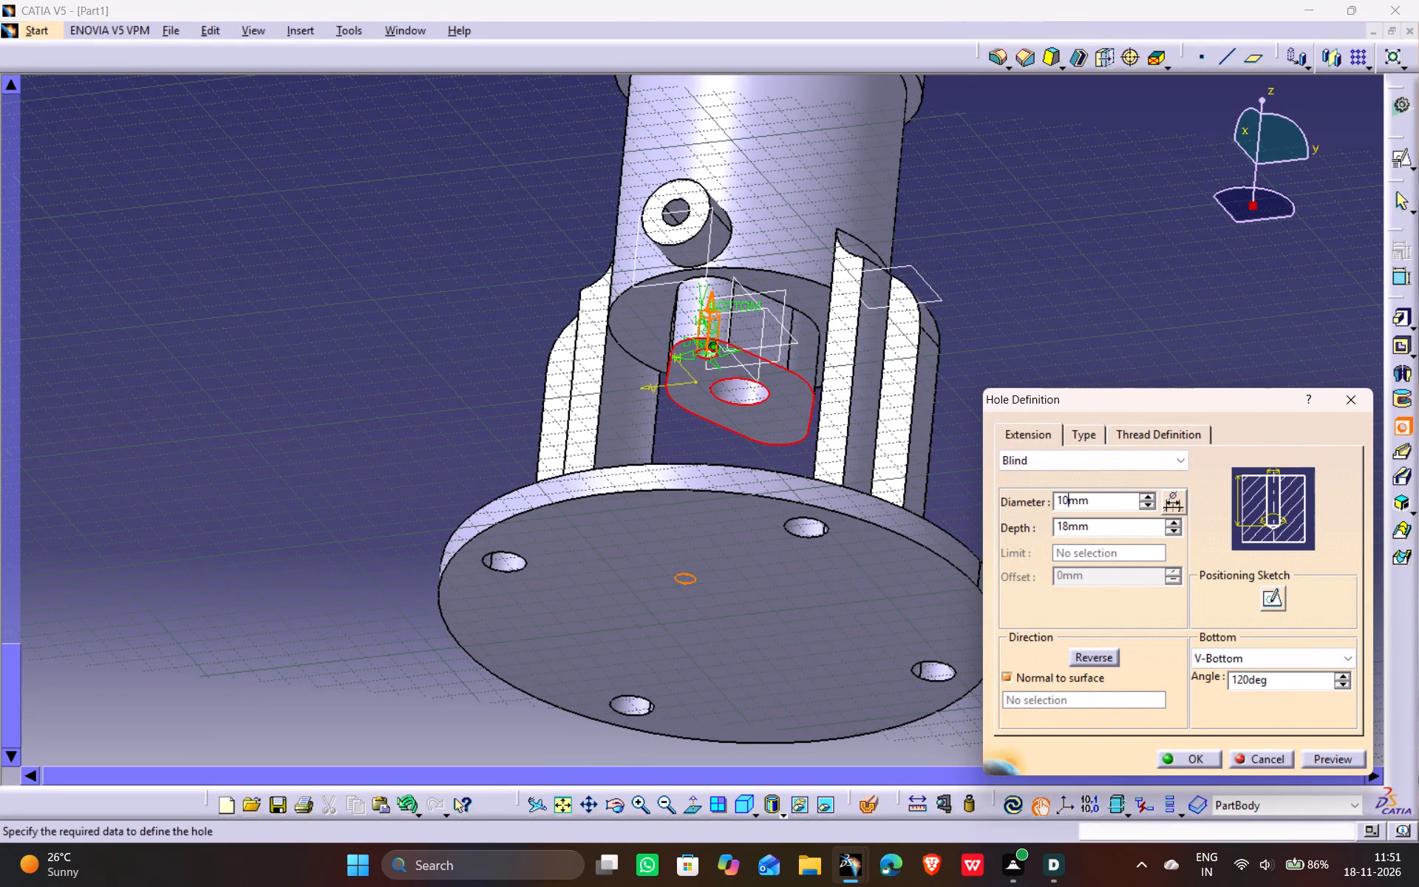
left_click(1069, 527)
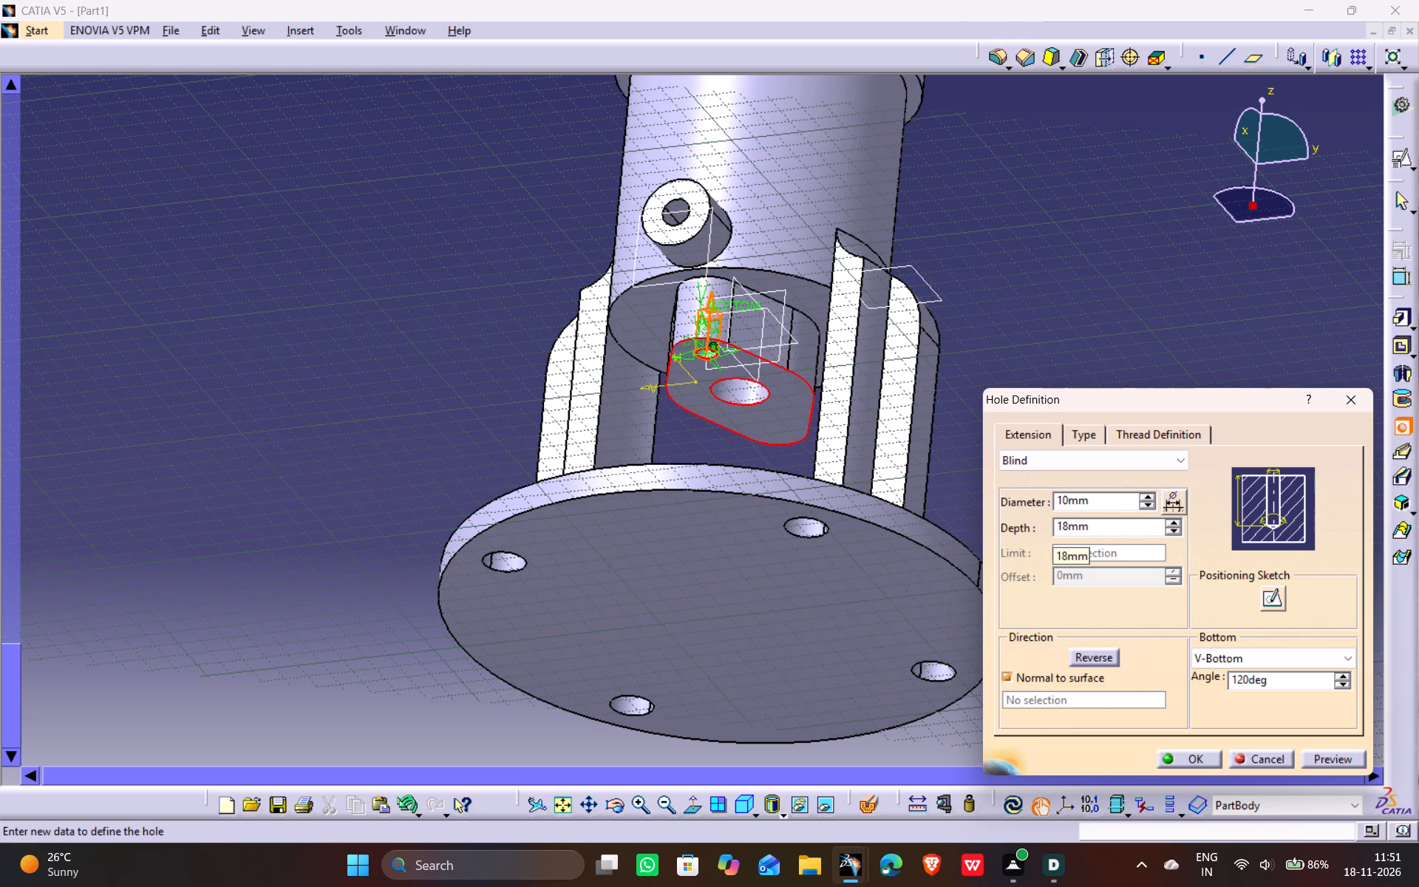
key("BackSpace")
key("6")
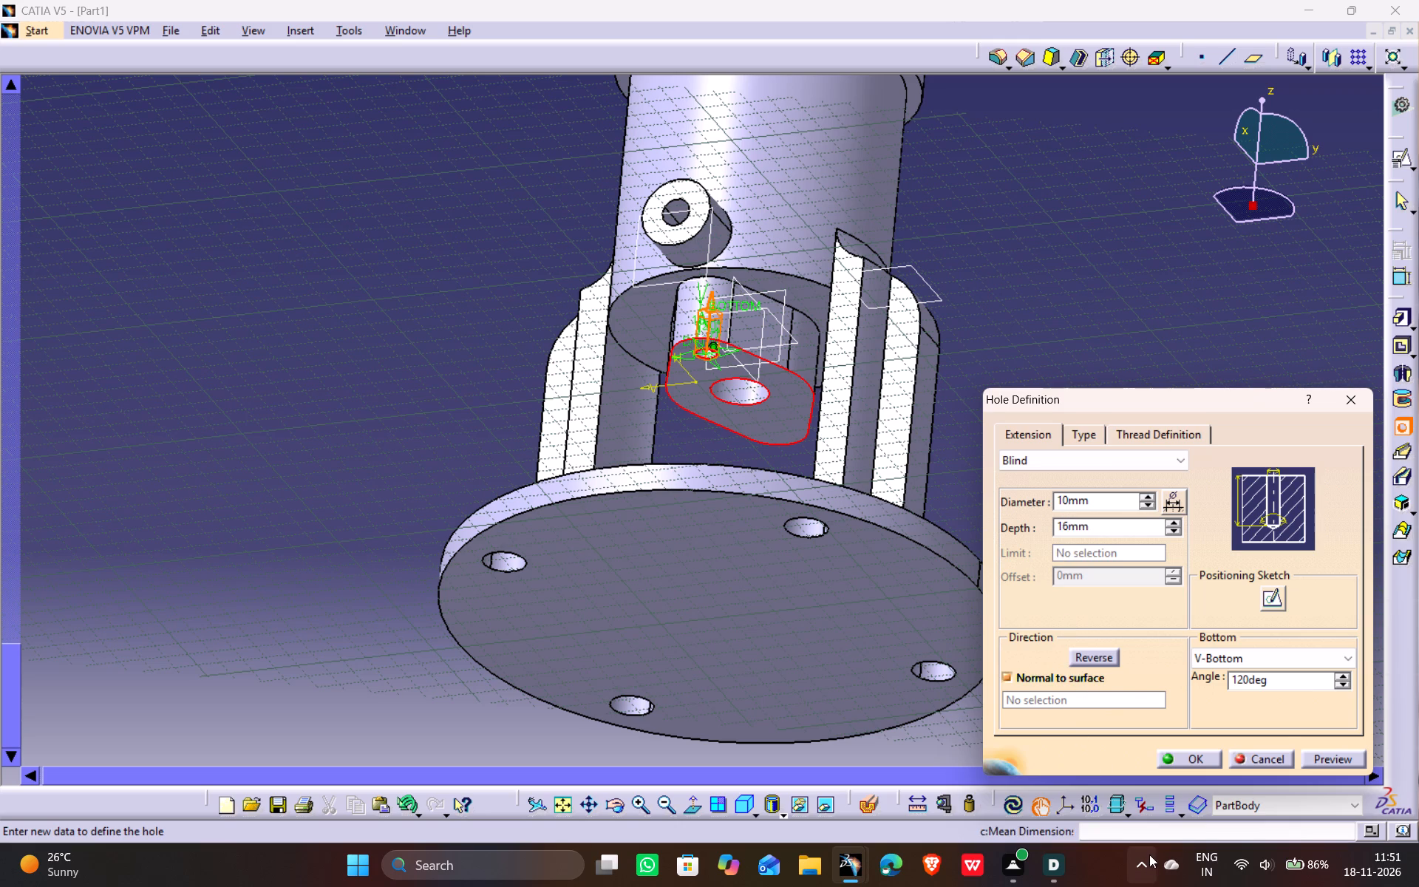
left_click(1248, 666)
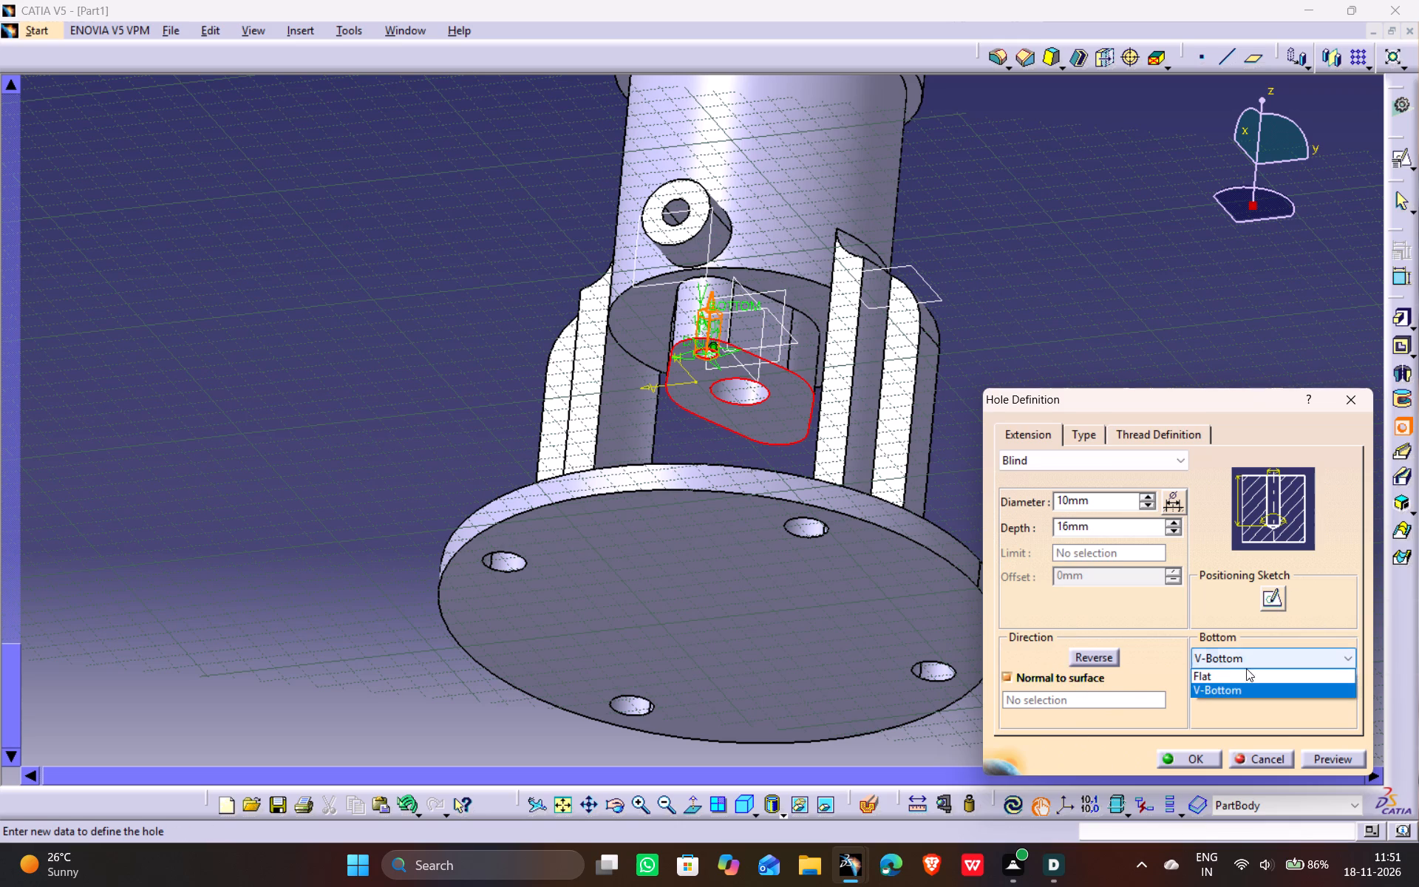
left_click(1241, 676)
In the new hole's positioning sketch, make the hole point concentric with the pad's rounded end edge and exit the sketch.
left_click(1275, 594)
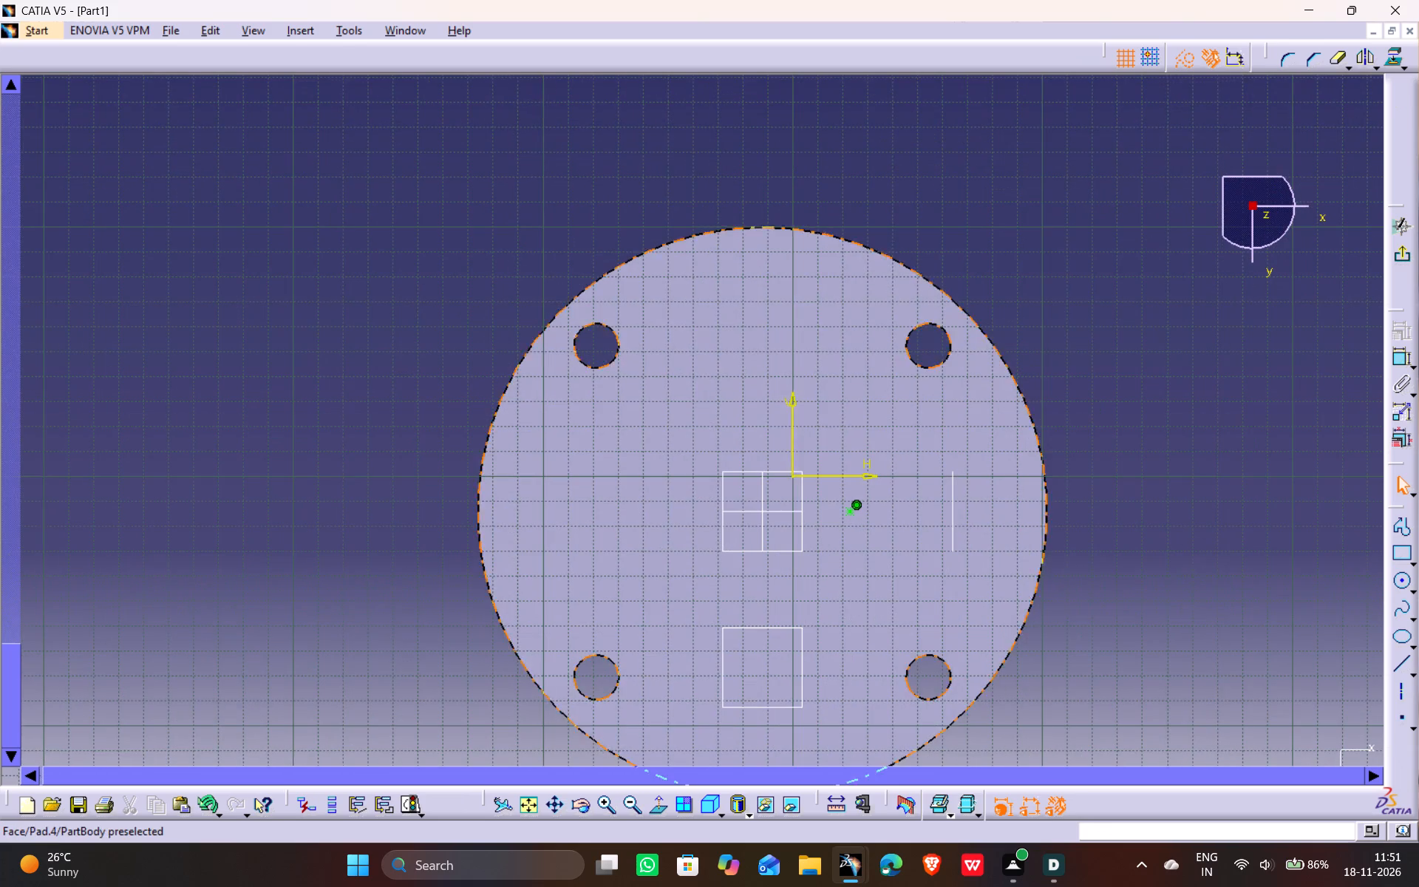
scroll(1117, 373, "down", 4)
middle_click_drag(1117, 373, 921, 406)
left_click_drag(1116, 372, 921, 406)
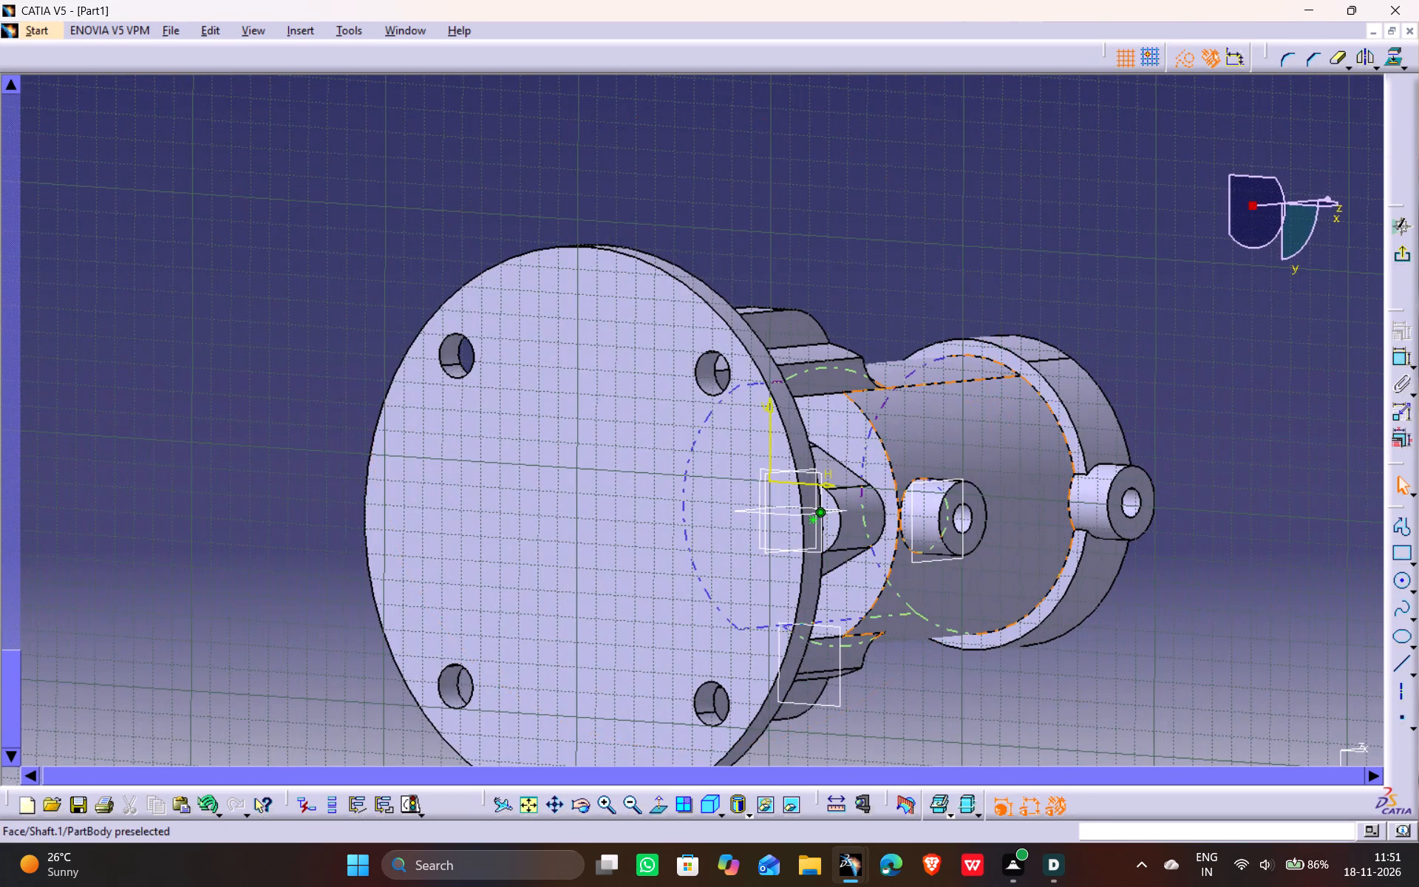
middle_click_drag(942, 421, 891, 419)
scroll(942, 421, "down", 2)
left_click_drag(942, 420, 892, 418)
scroll(892, 418, "down", 1)
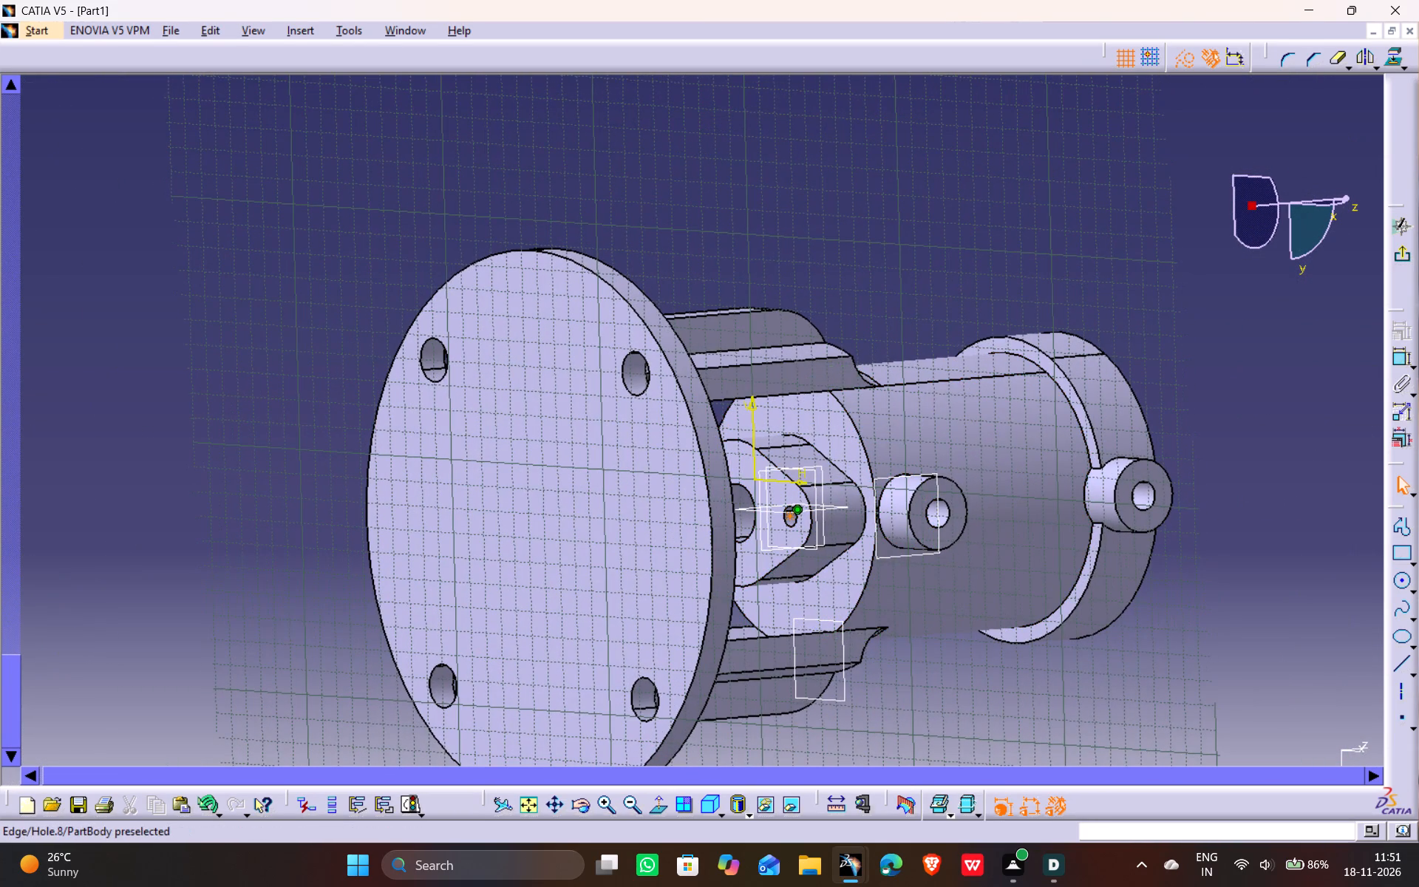
left_click(790, 517)
left_click(811, 522, "ctrl")
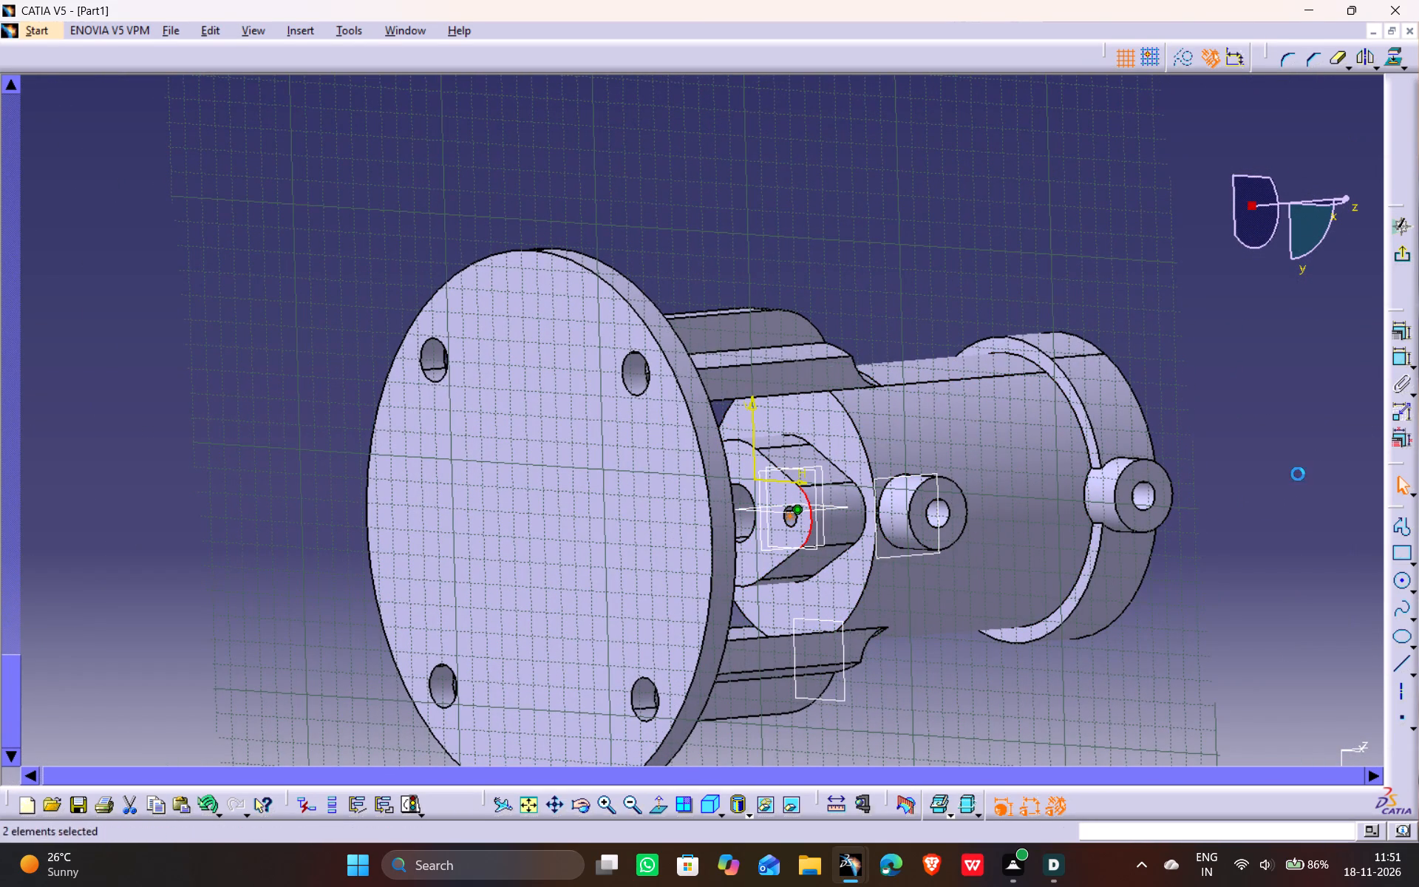
left_click(1398, 339)
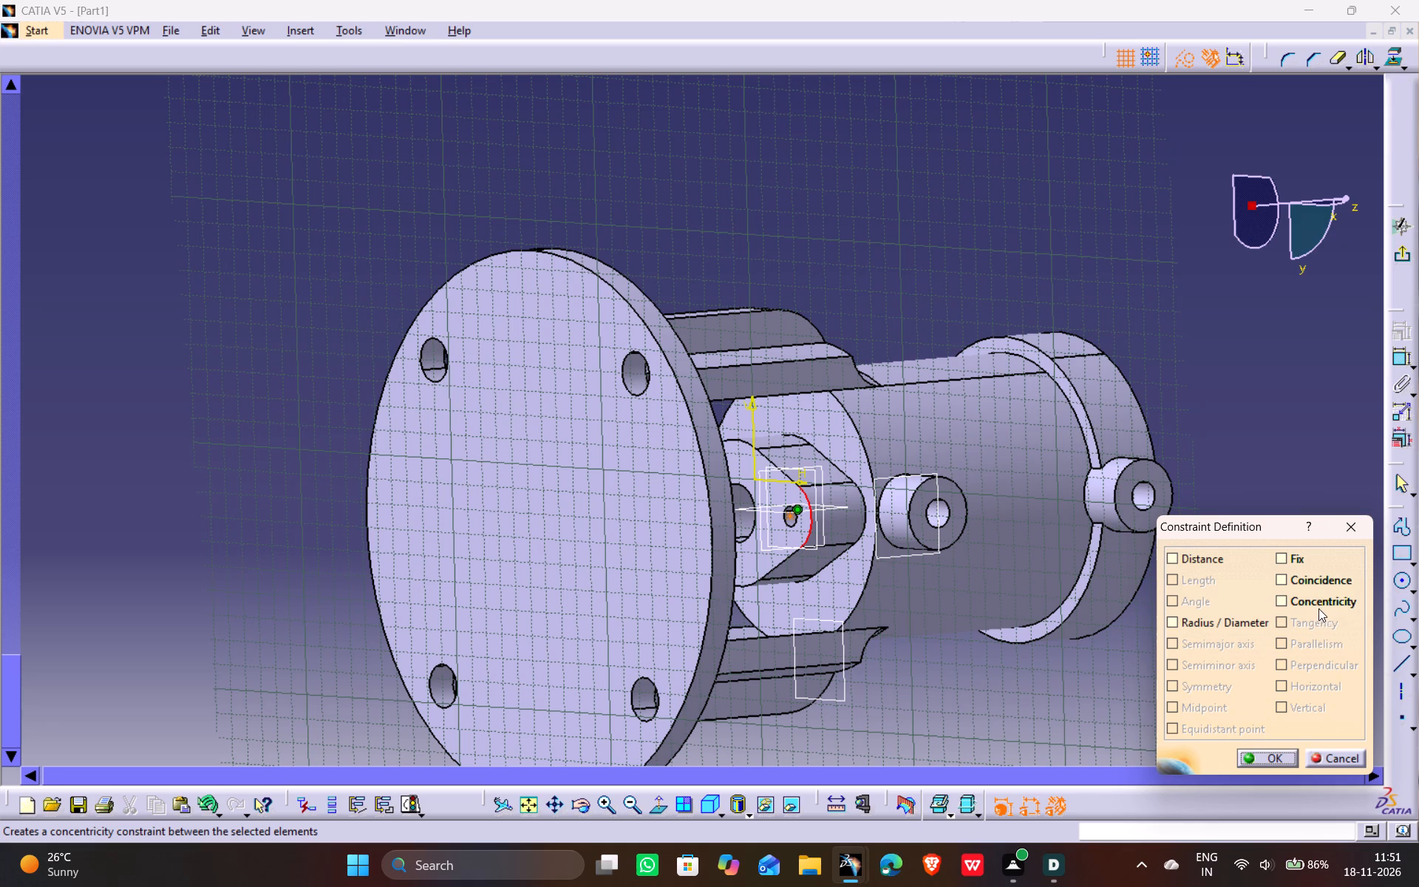
left_click(1318, 606)
left_click(1267, 756)
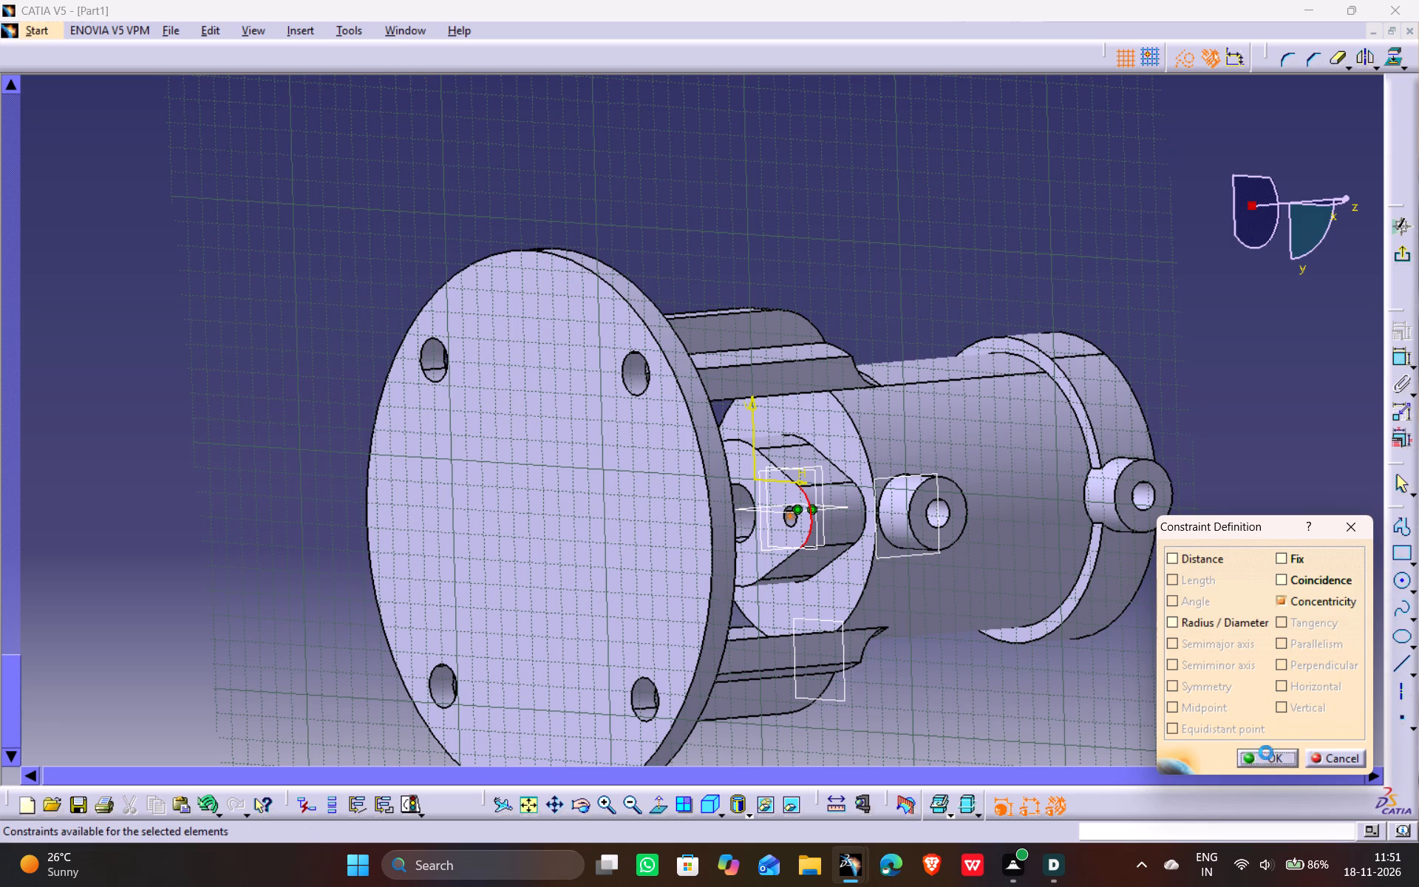
left_click(1403, 259)
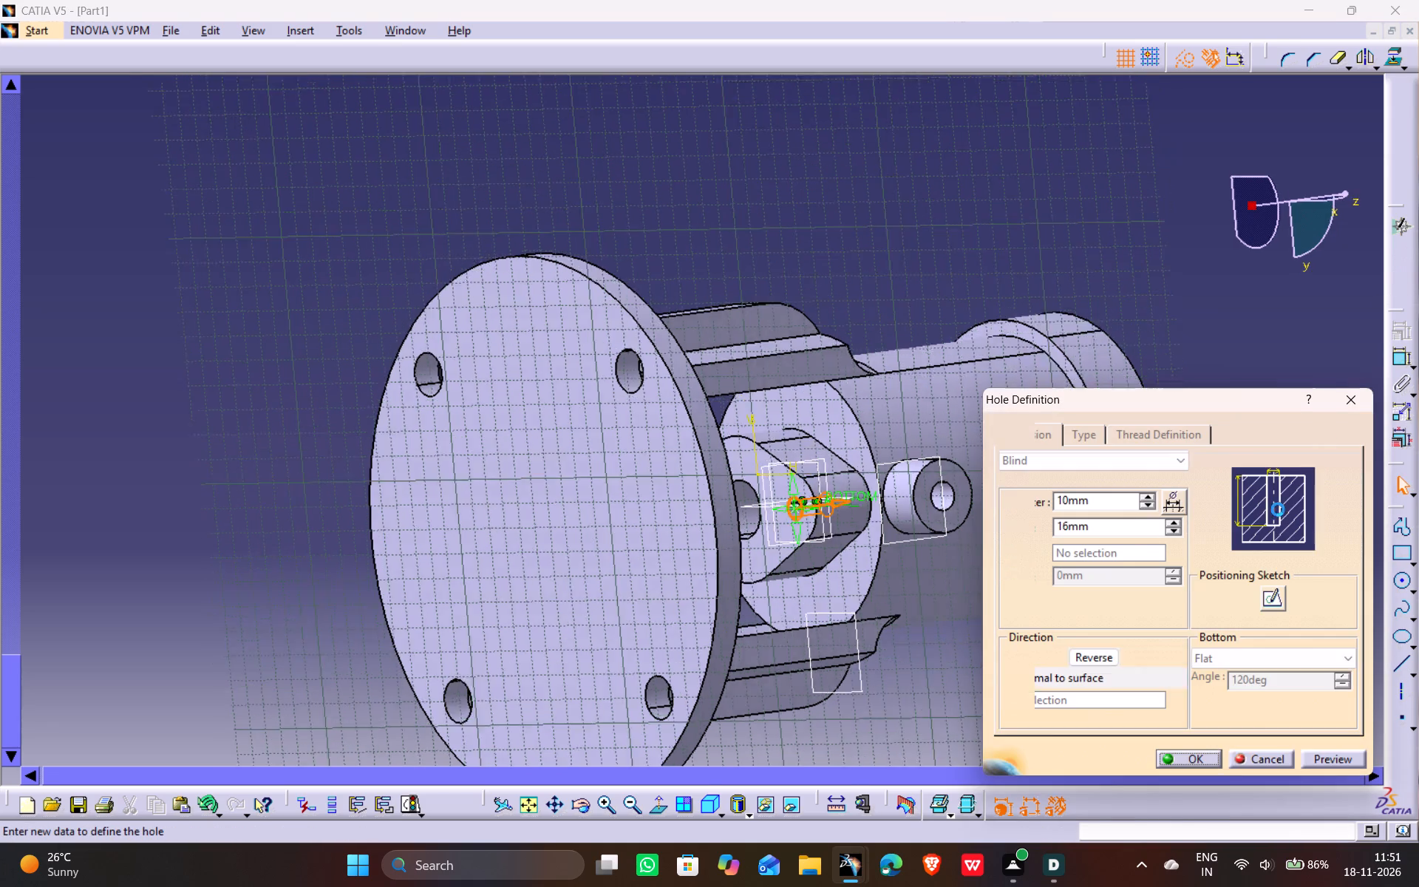
Preview and create the 10 mm diameter, 16 mm deep flat-bottom hole on the pad's bottom face, and clear the selection.
left_click(1344, 758)
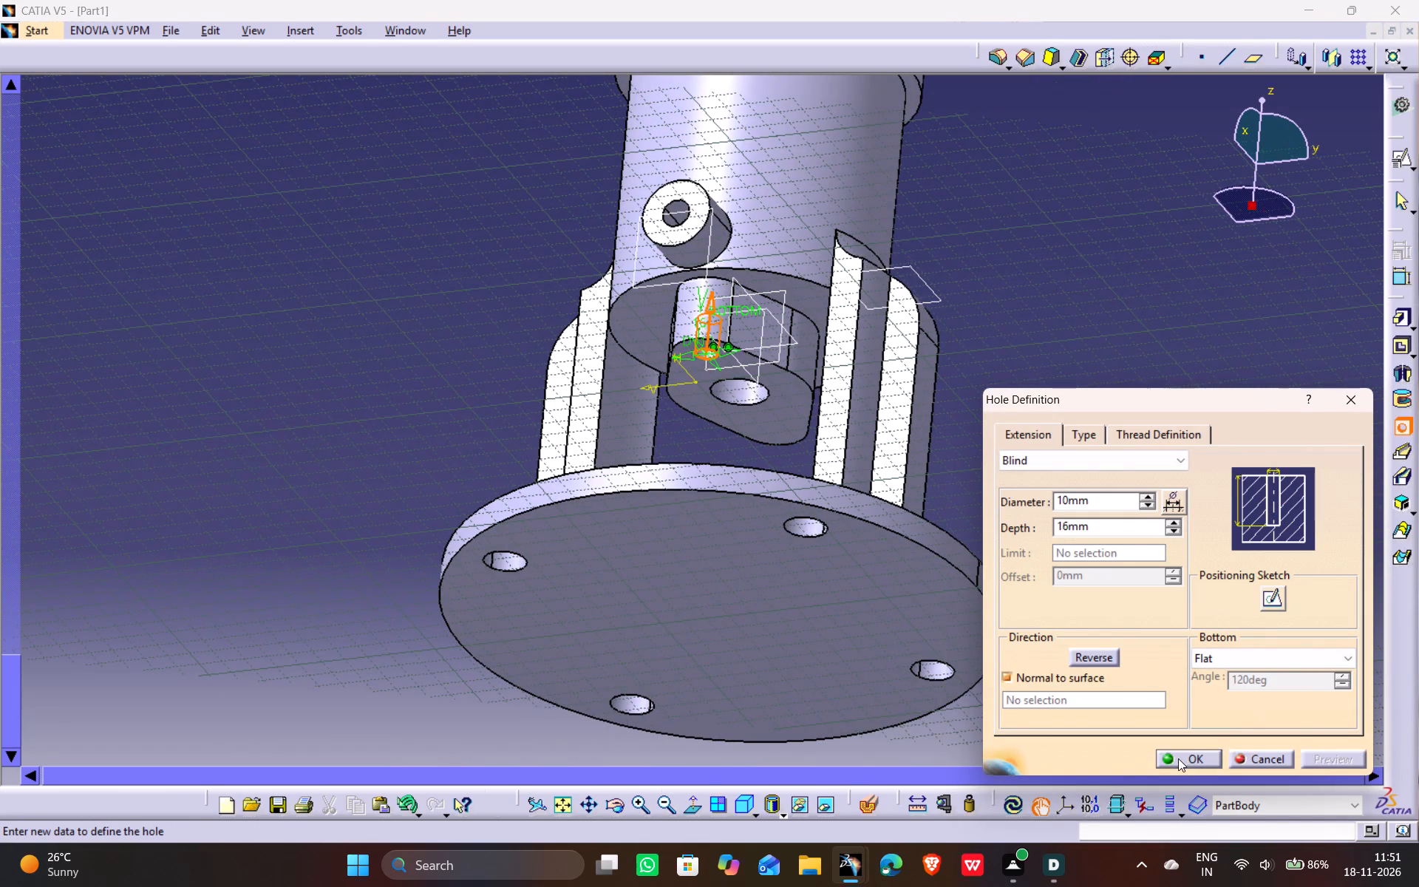
left_click(1177, 758)
scroll(290, 439, "up", 20)
scroll(290, 439, "up", 4)
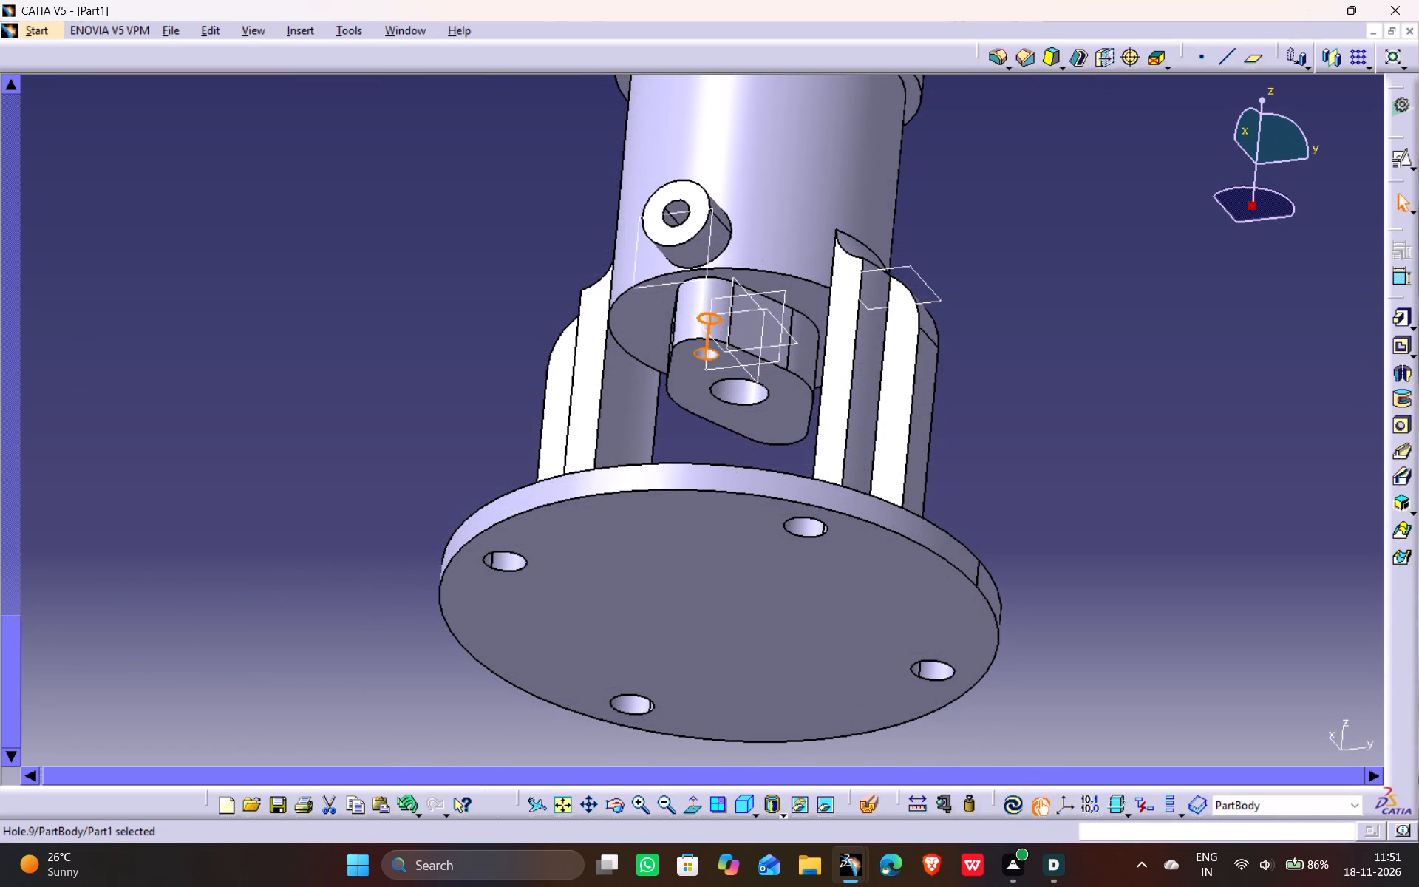
scroll(282, 431, "up", 18)
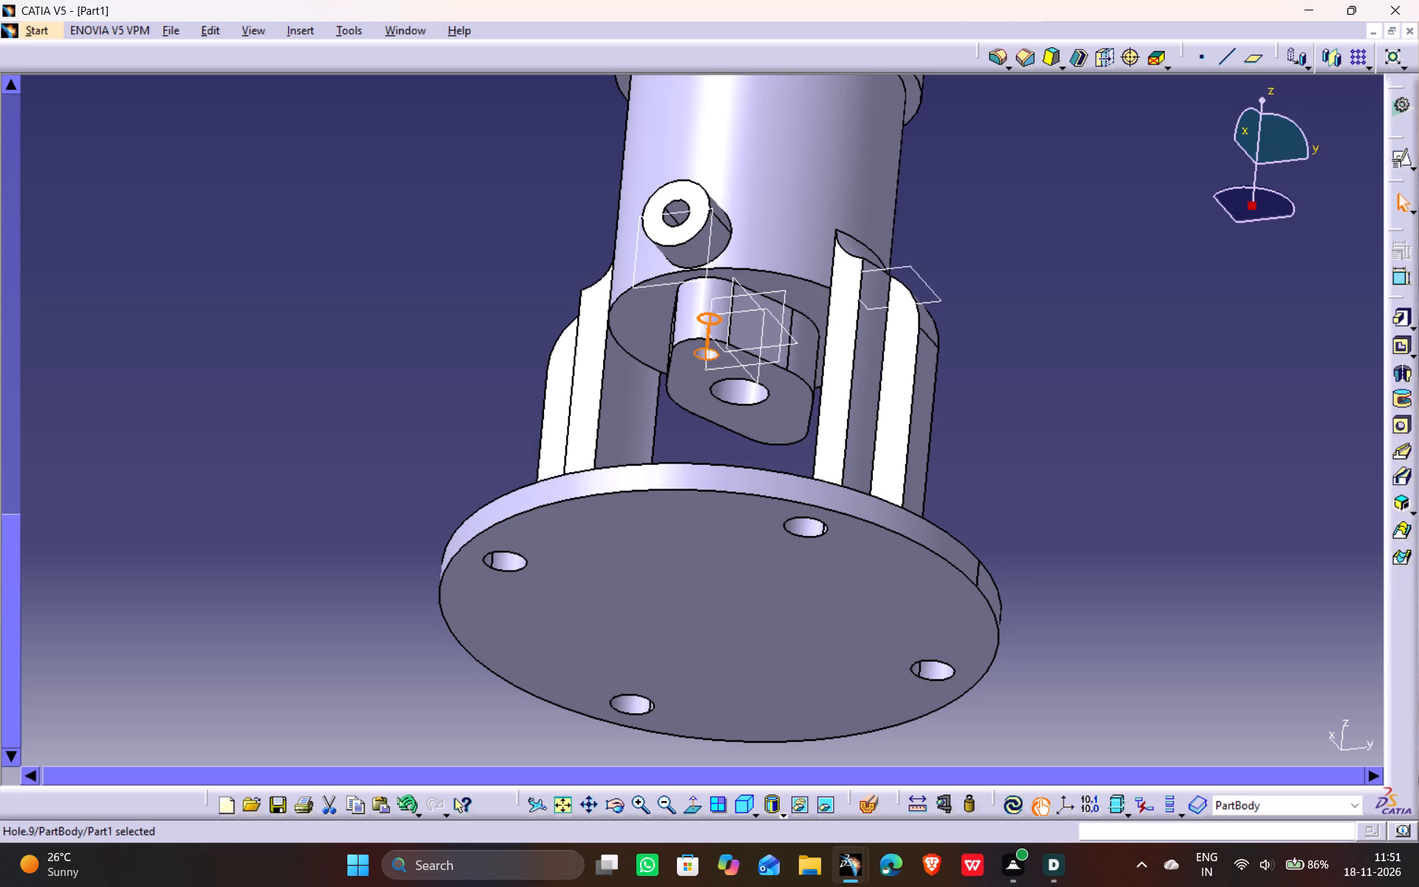
scroll(282, 431, "up", 2)
left_click(282, 431)
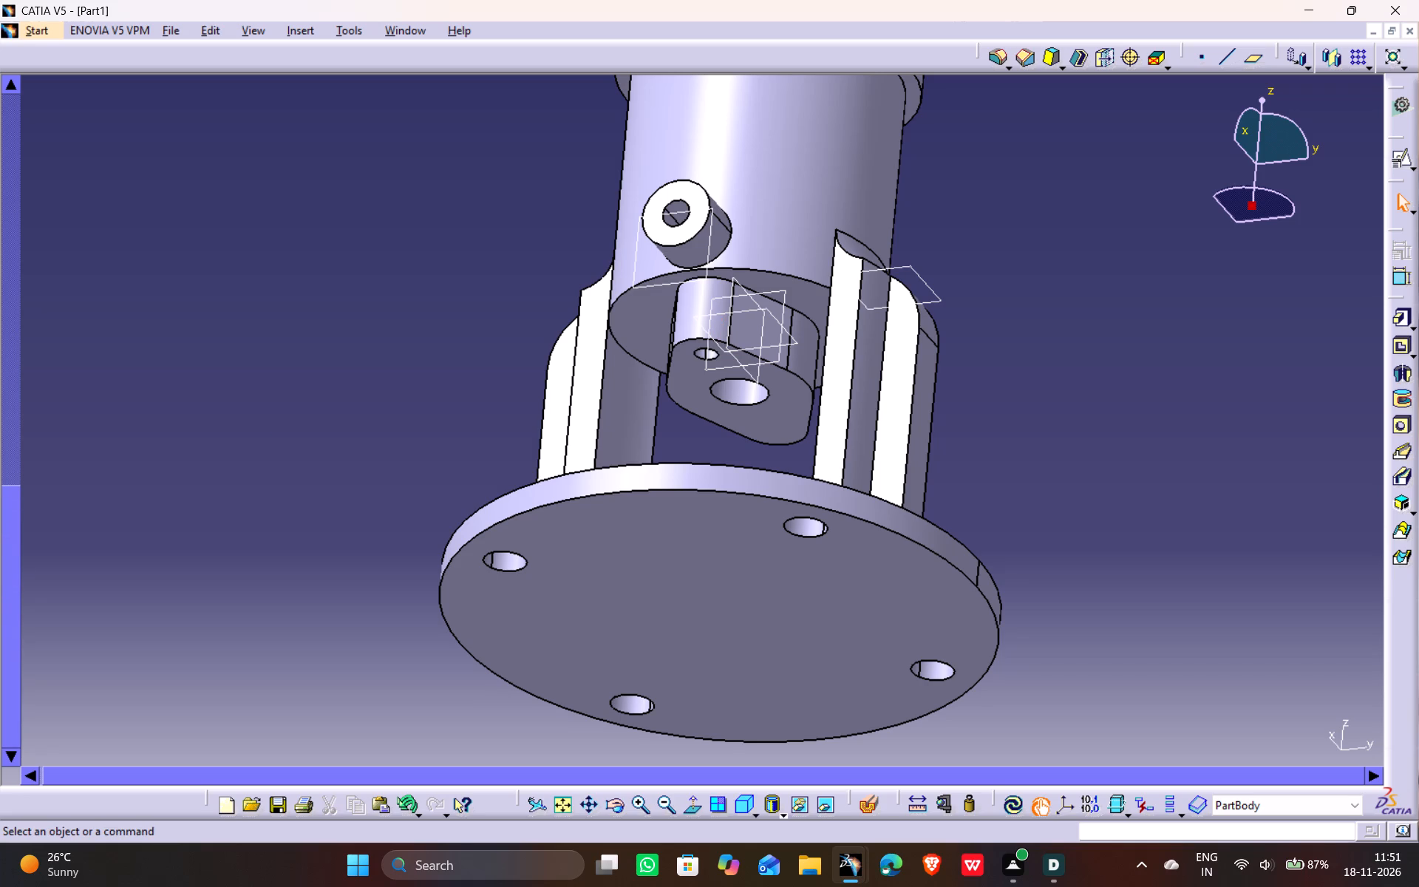
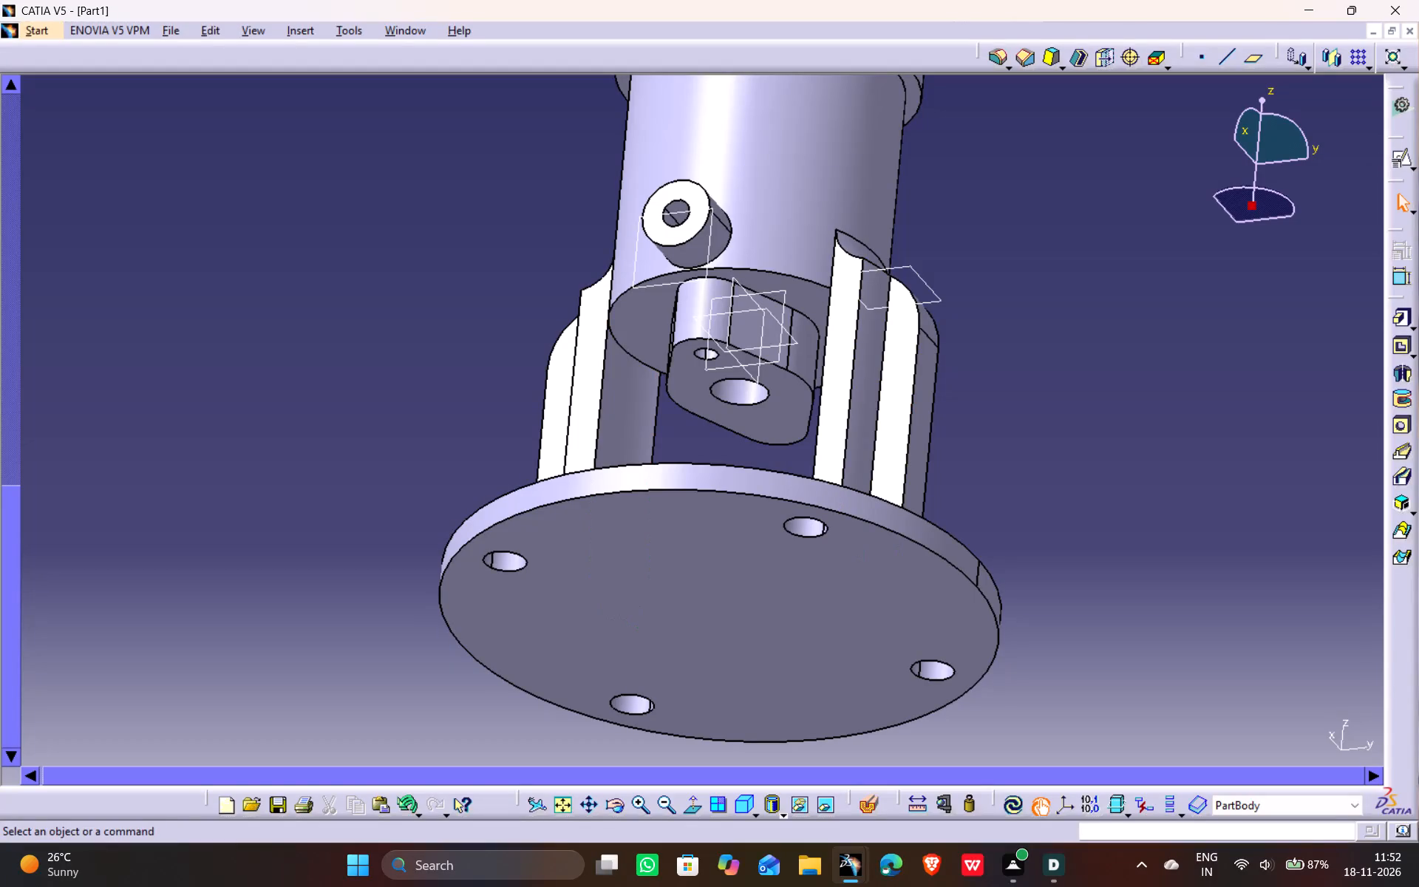
Start a rectangular pattern of the 8.5 mm and 10 mm pad holes, with the pad's bottom face as reference direction.
scroll(312, 387, "up", 14)
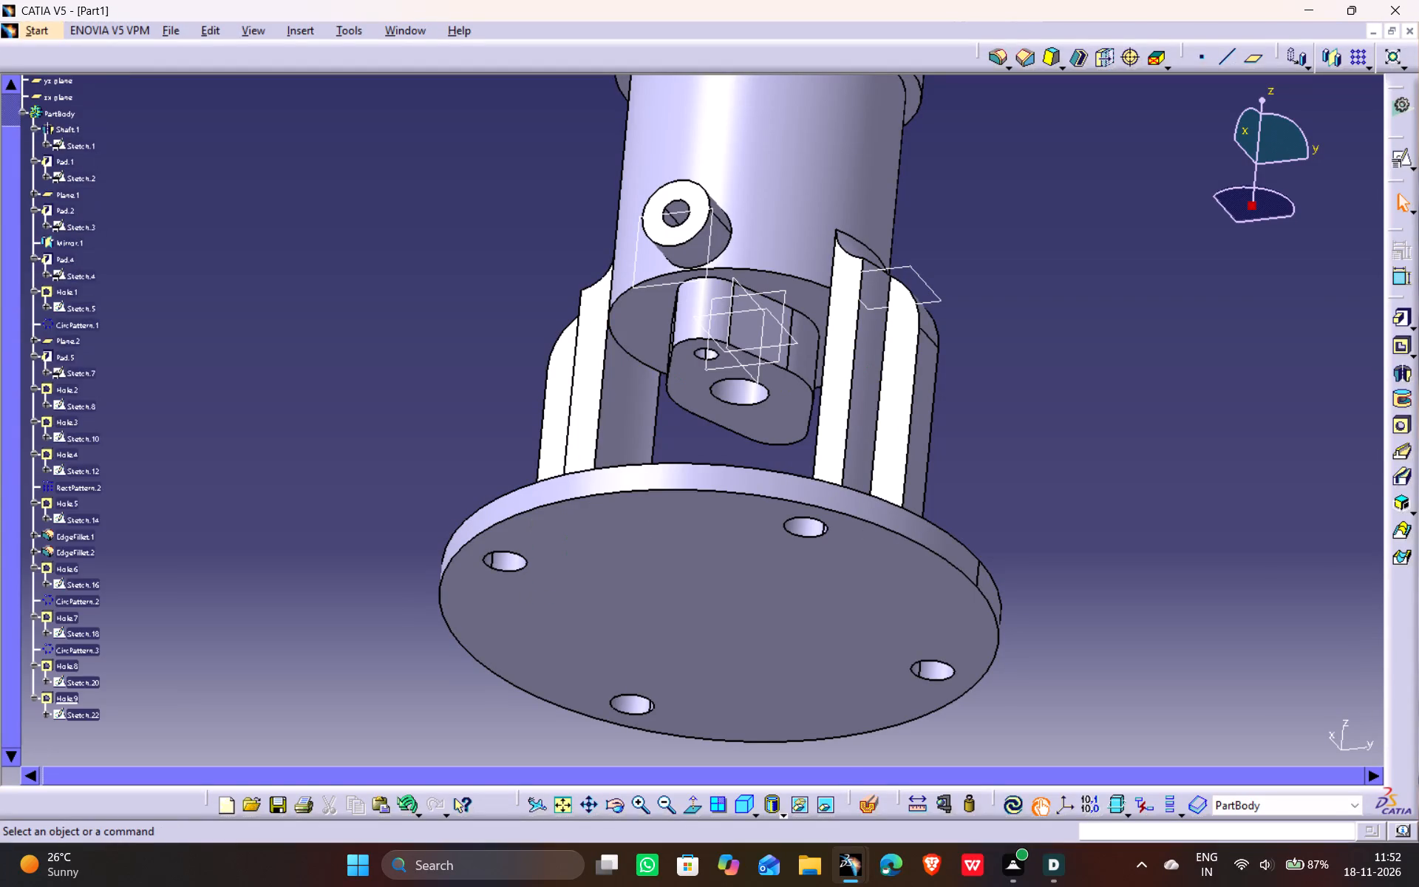
scroll(160, 483, "down", 2)
scroll(125, 591, "up", 3, "ctrl")
scroll(125, 591, "down", 4)
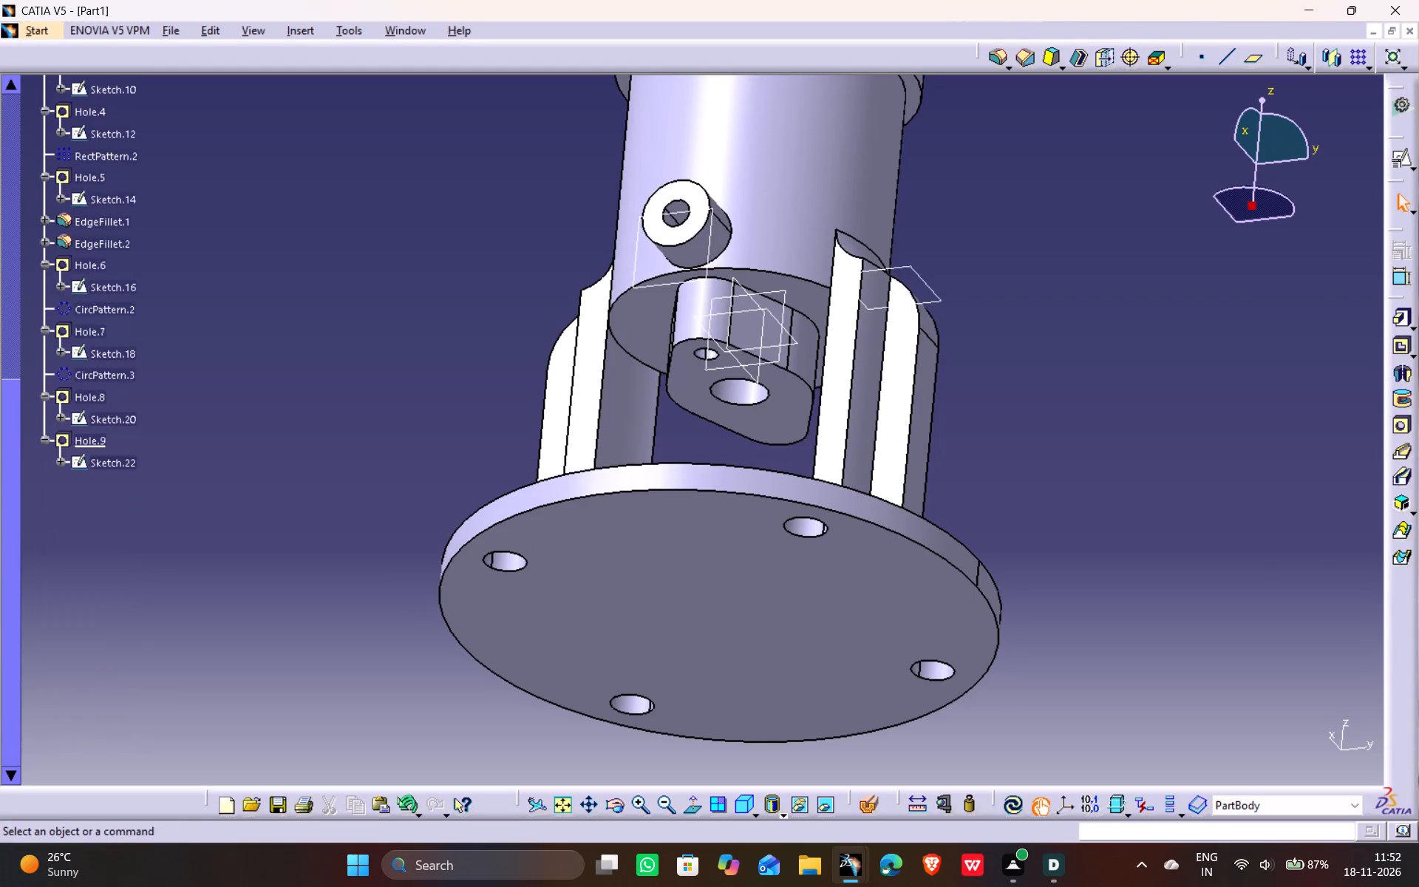
scroll(126, 589, "down", 1)
scroll(129, 570, "up", 3, "ctrl")
left_click(115, 412, "ctrl")
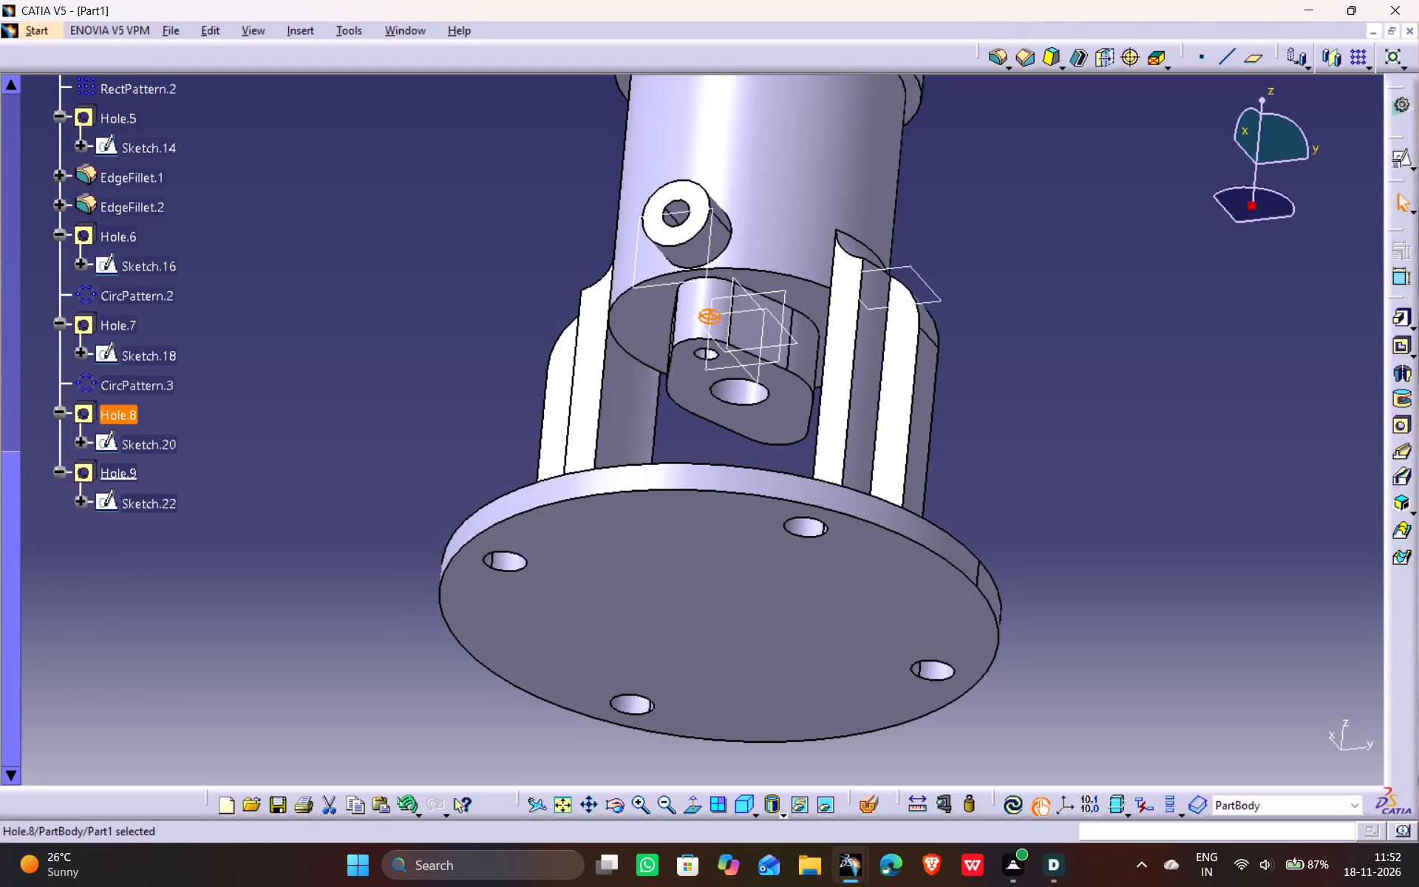
left_click(123, 478, "ctrl")
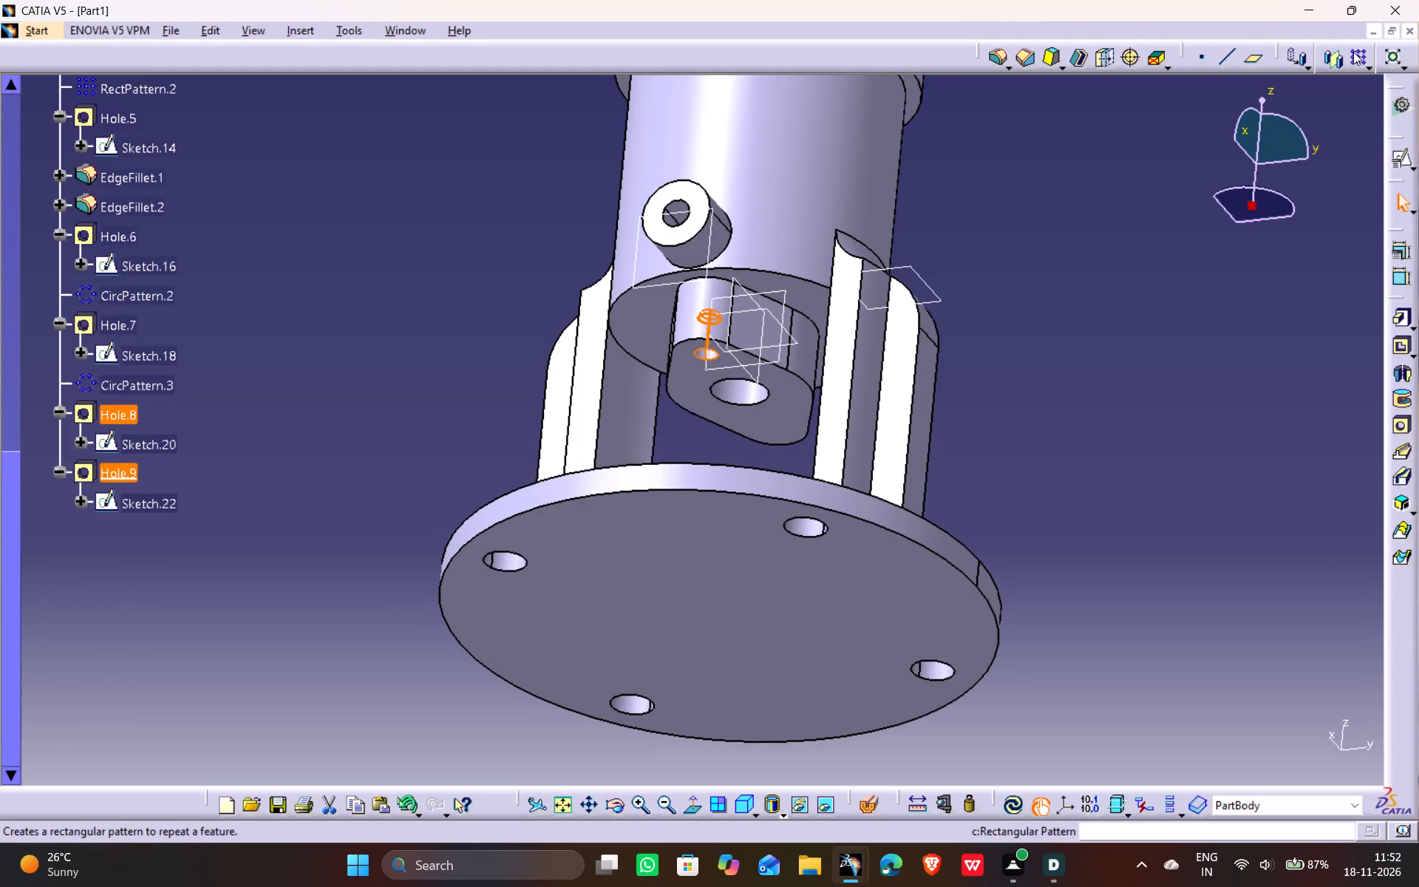
left_click(1358, 57)
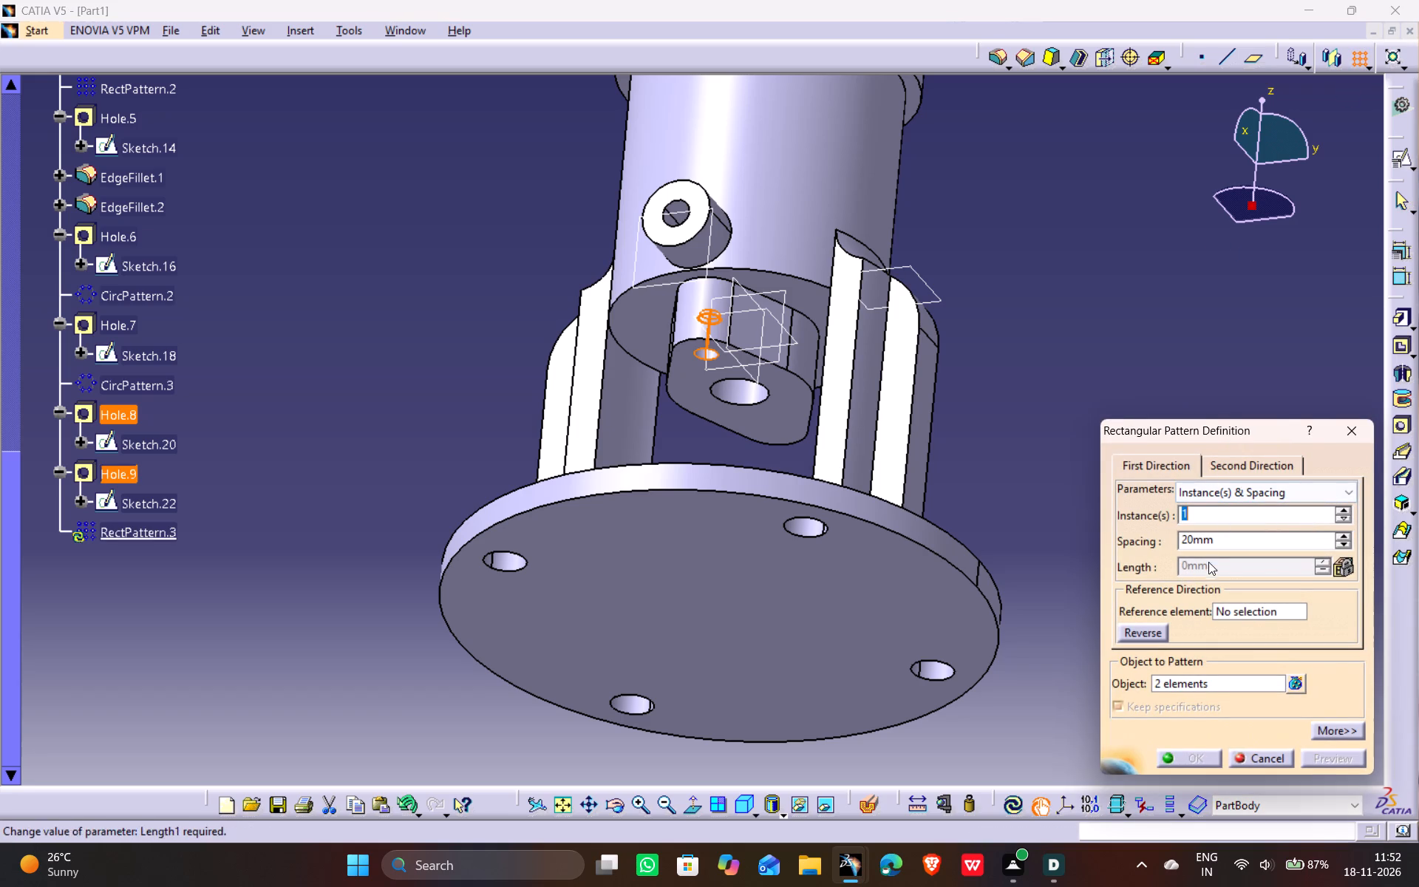
left_click(1239, 605)
left_click(698, 398)
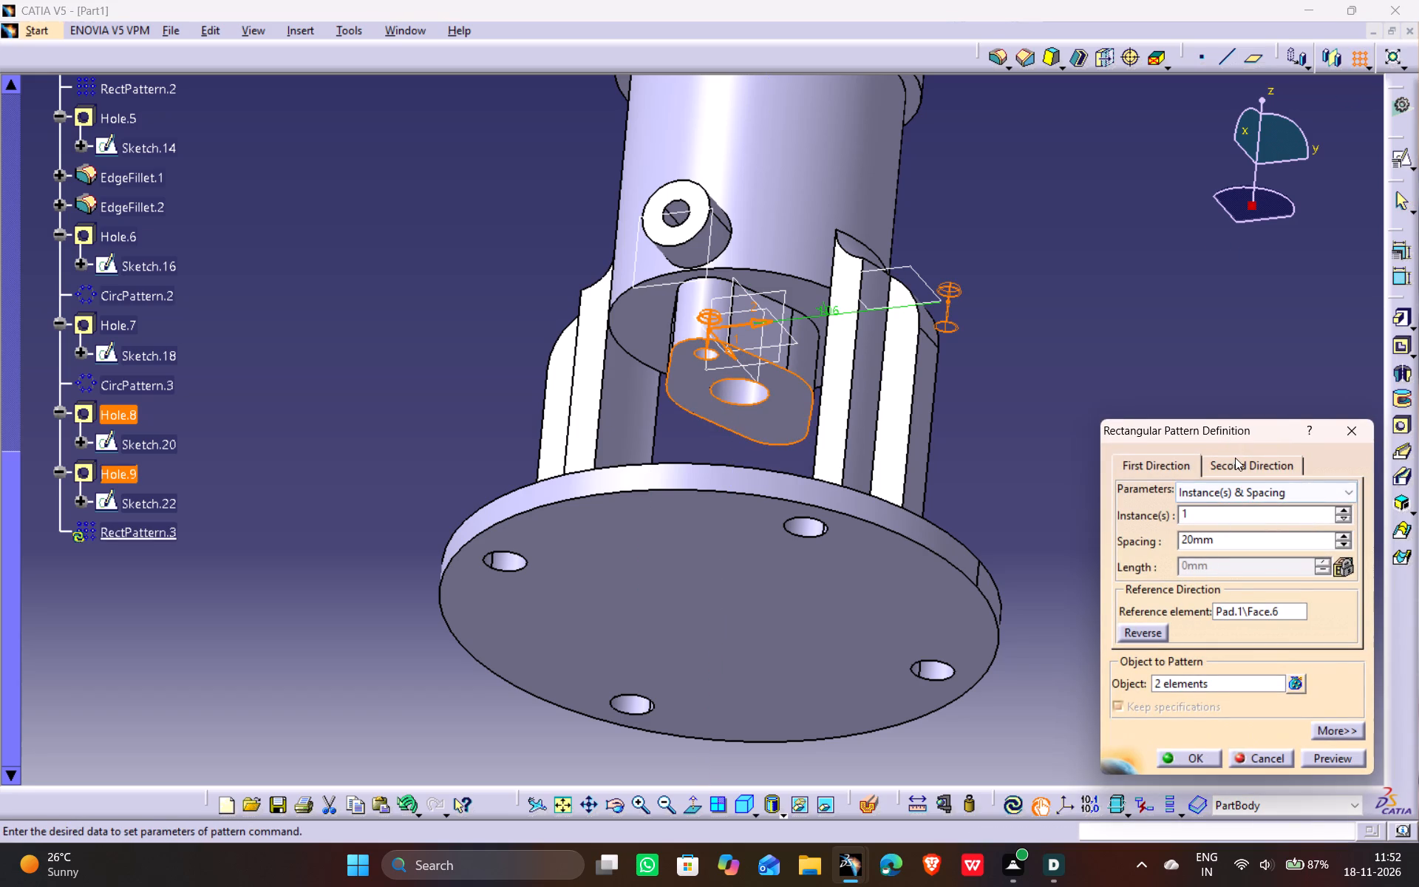
Set the first direction to 2 instances at 70 mm spacing and the second to 1 instance, preview and create the hole pattern.
left_click_drag(1201, 510, 1010, 523)
key("2")
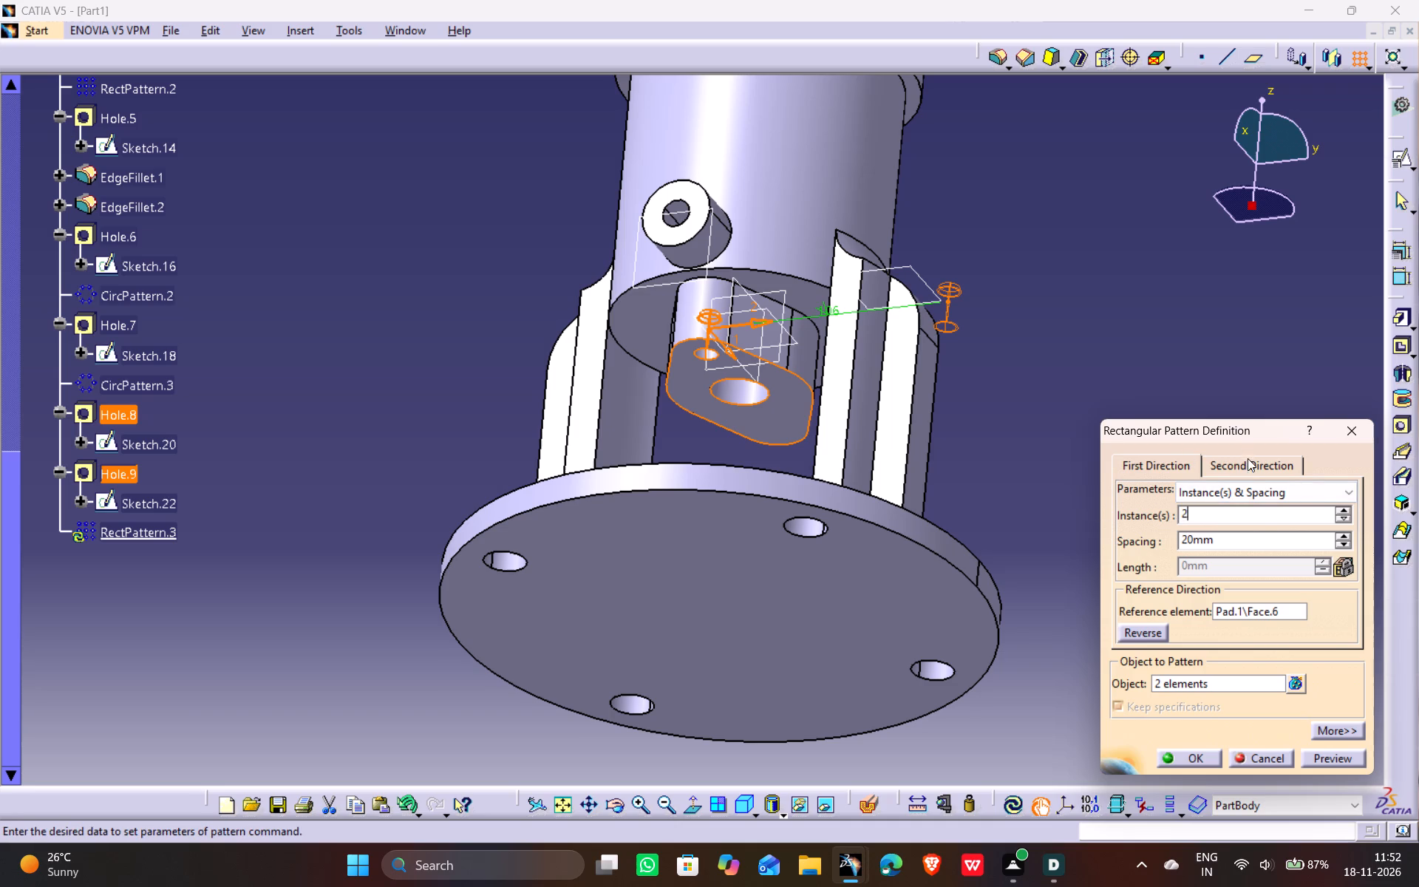
left_click(1246, 461)
left_click_drag(1207, 510, 1109, 527)
key("1")
left_click(1129, 384)
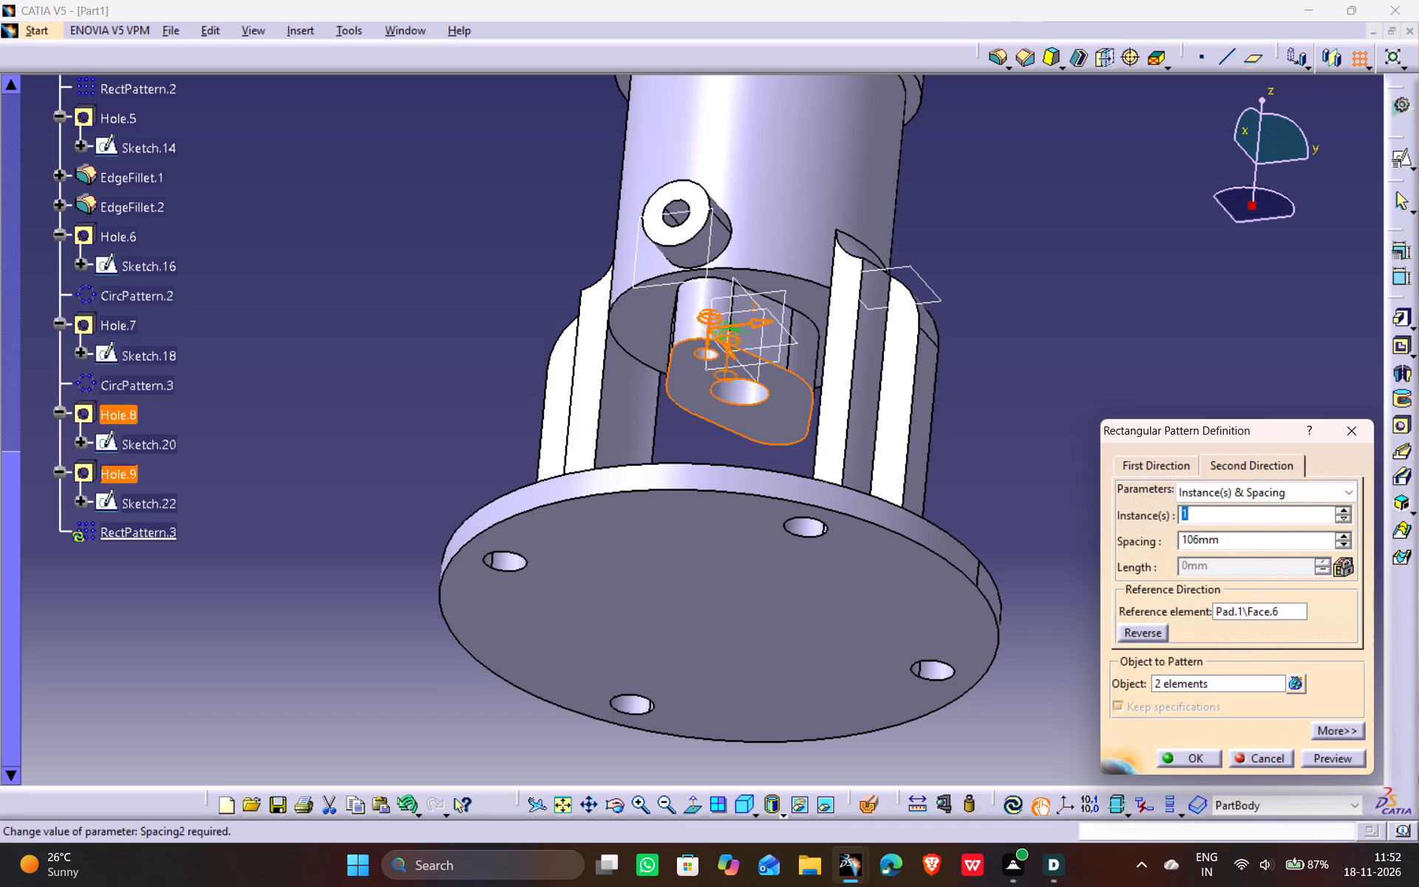
left_click_drag(1198, 534, 1142, 537)
left_click(1173, 466)
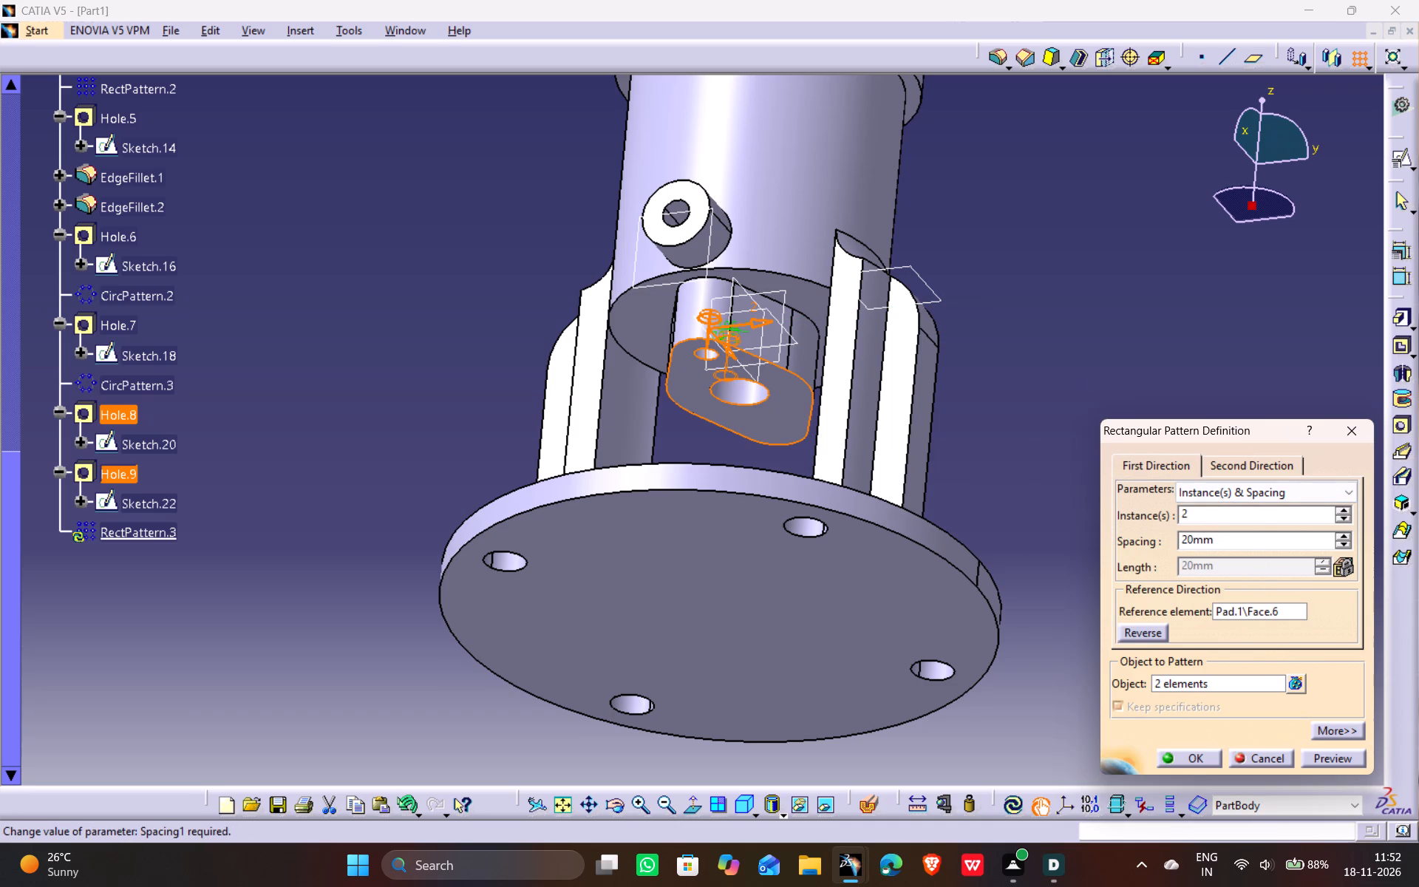
left_click_drag(1196, 541, 1109, 540)
type("70")
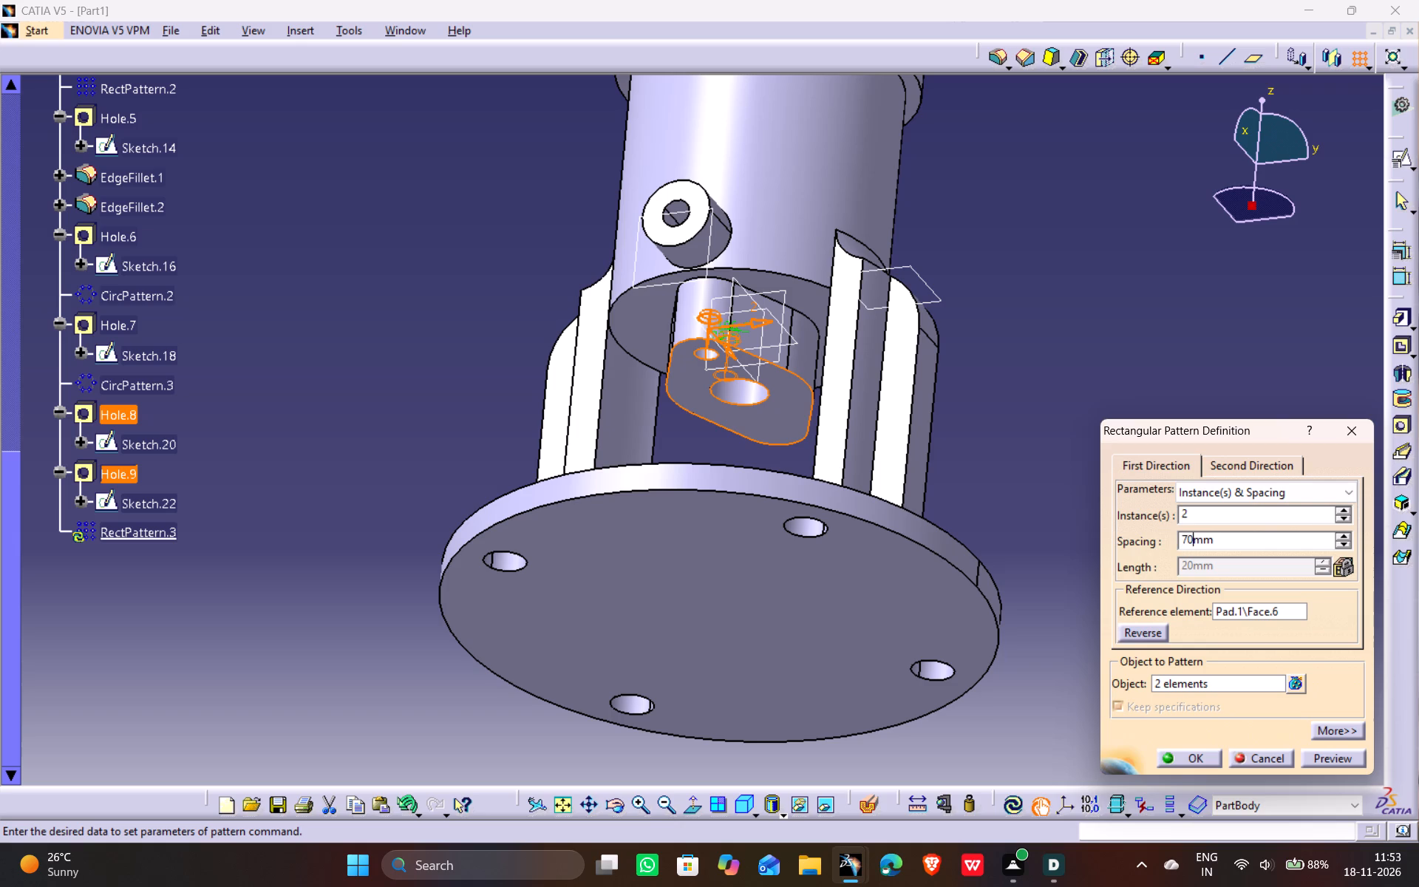
left_click(1016, 305)
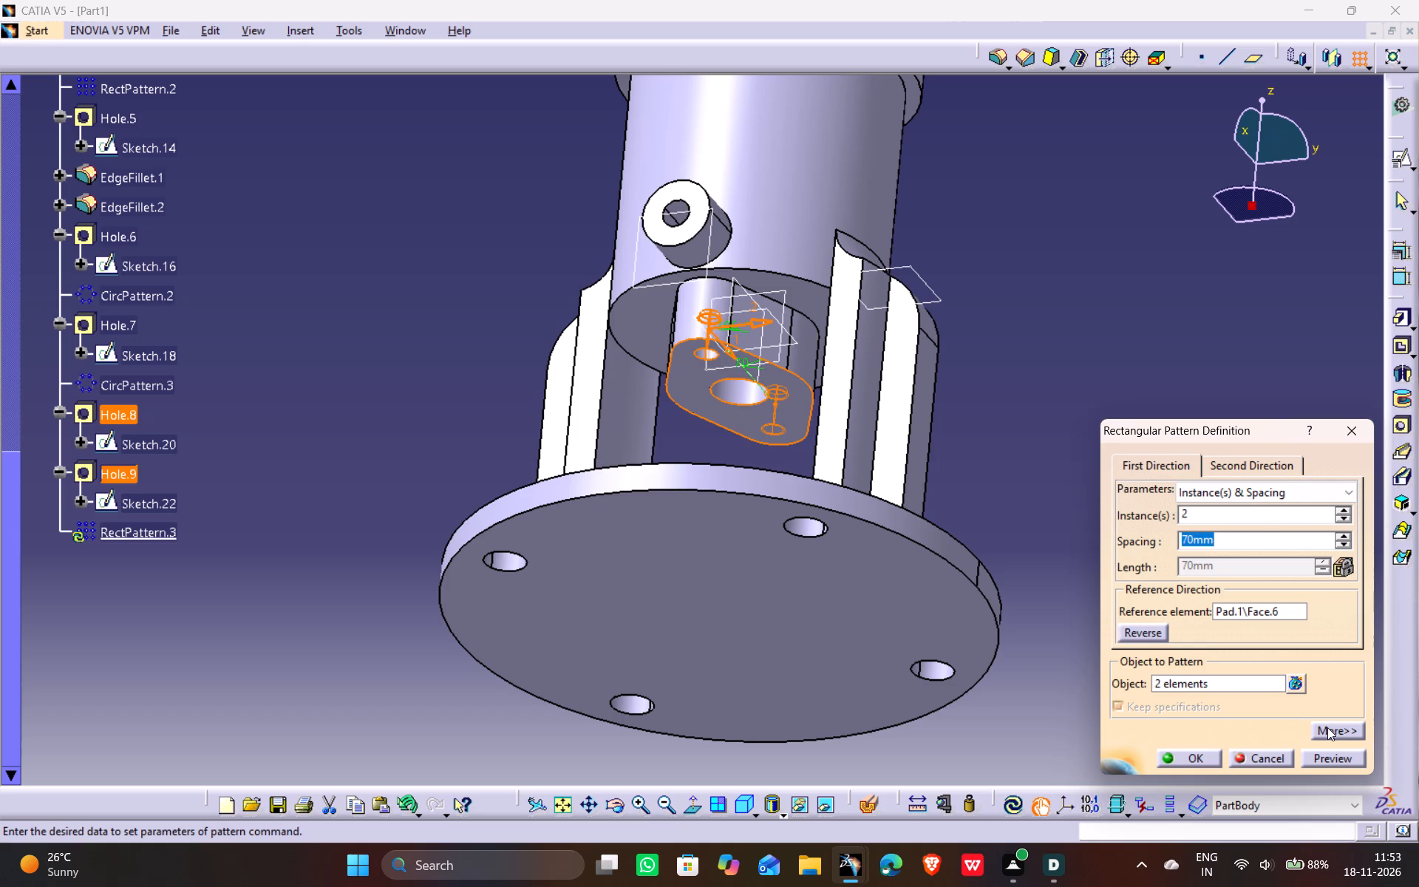
left_click(1330, 758)
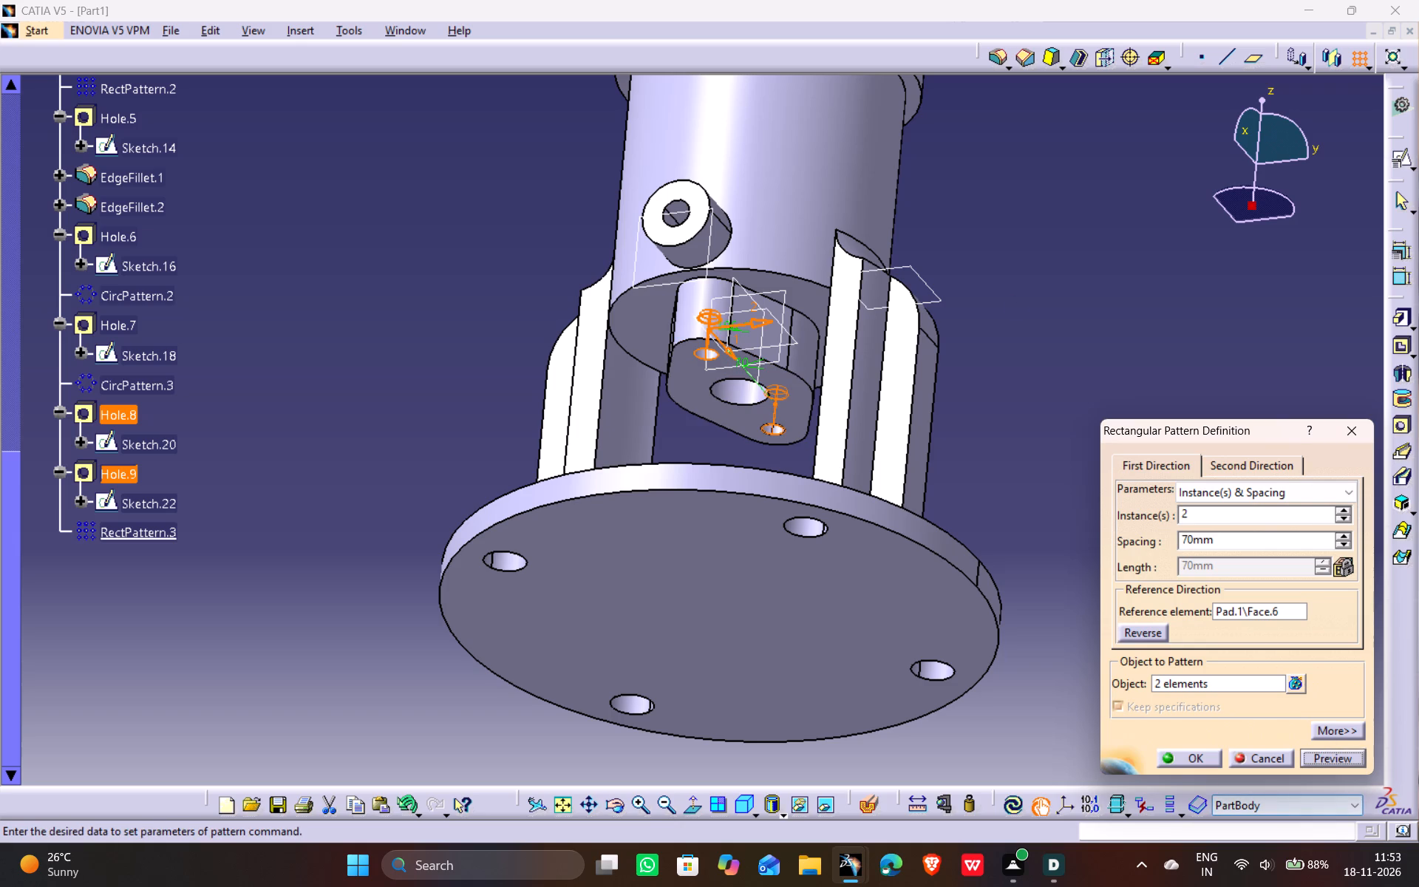
left_click(1188, 765)
left_click(1127, 613)
Examine the whole part from several angles and restore a fitted isometric view.
middle_click_drag(998, 253, 993, 254)
scroll(998, 253, "down", 2)
left_click_drag(998, 253, 993, 254)
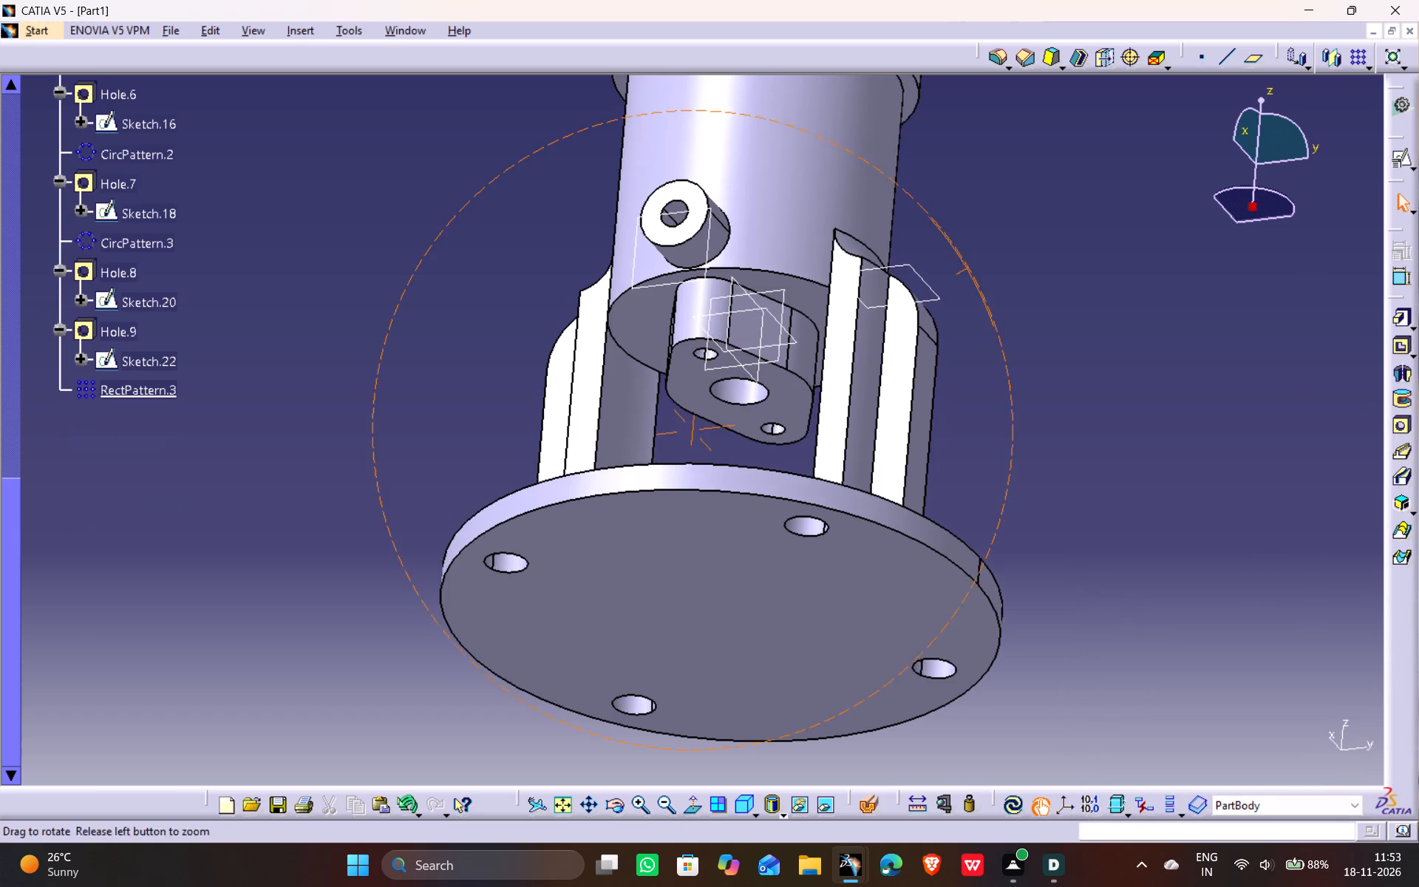
left_click_drag(993, 254, 790, 395)
middle_click_drag(993, 254, 789, 395)
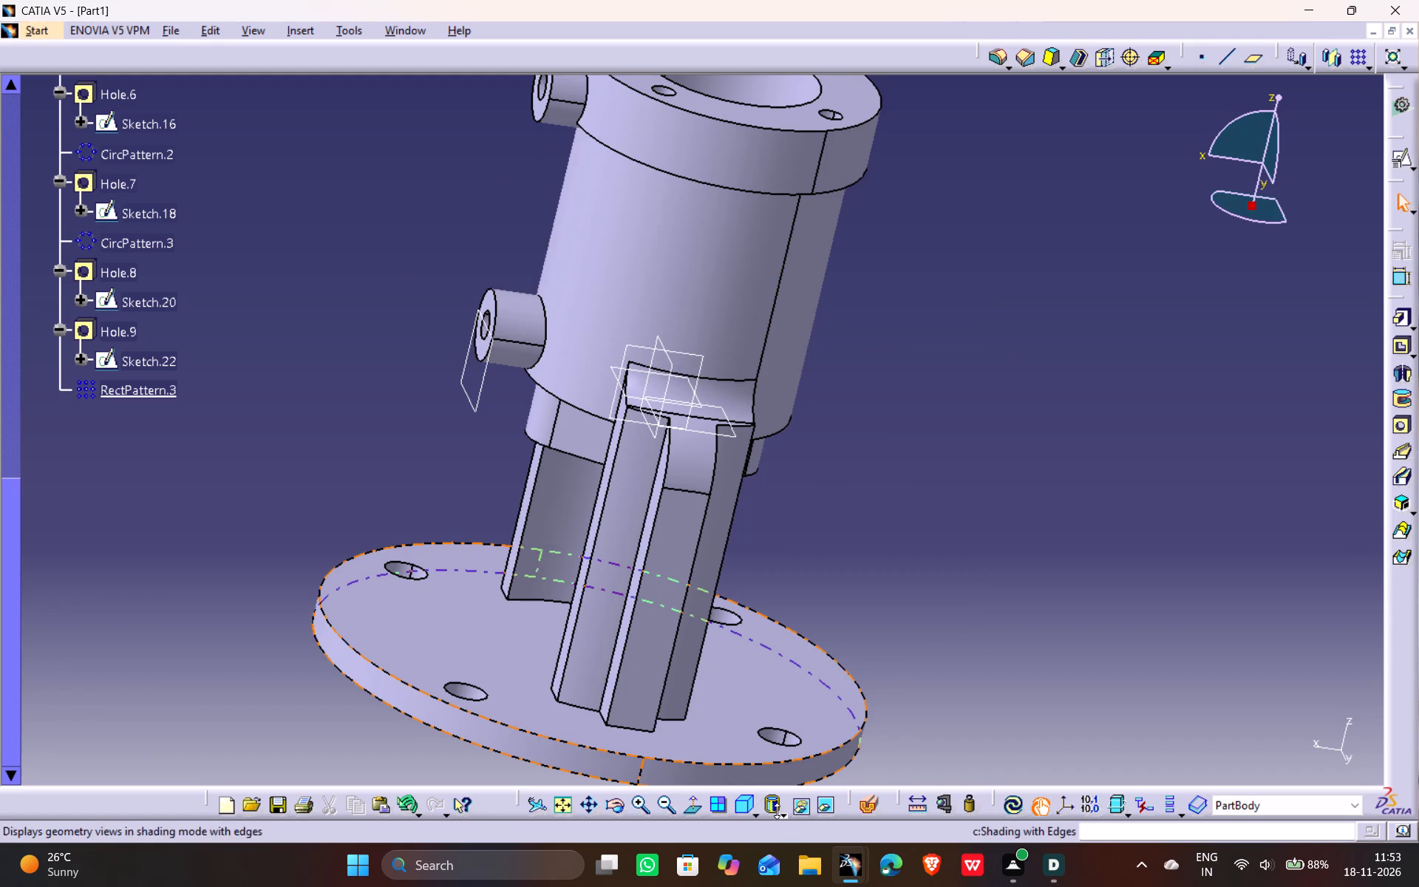
left_click(741, 804)
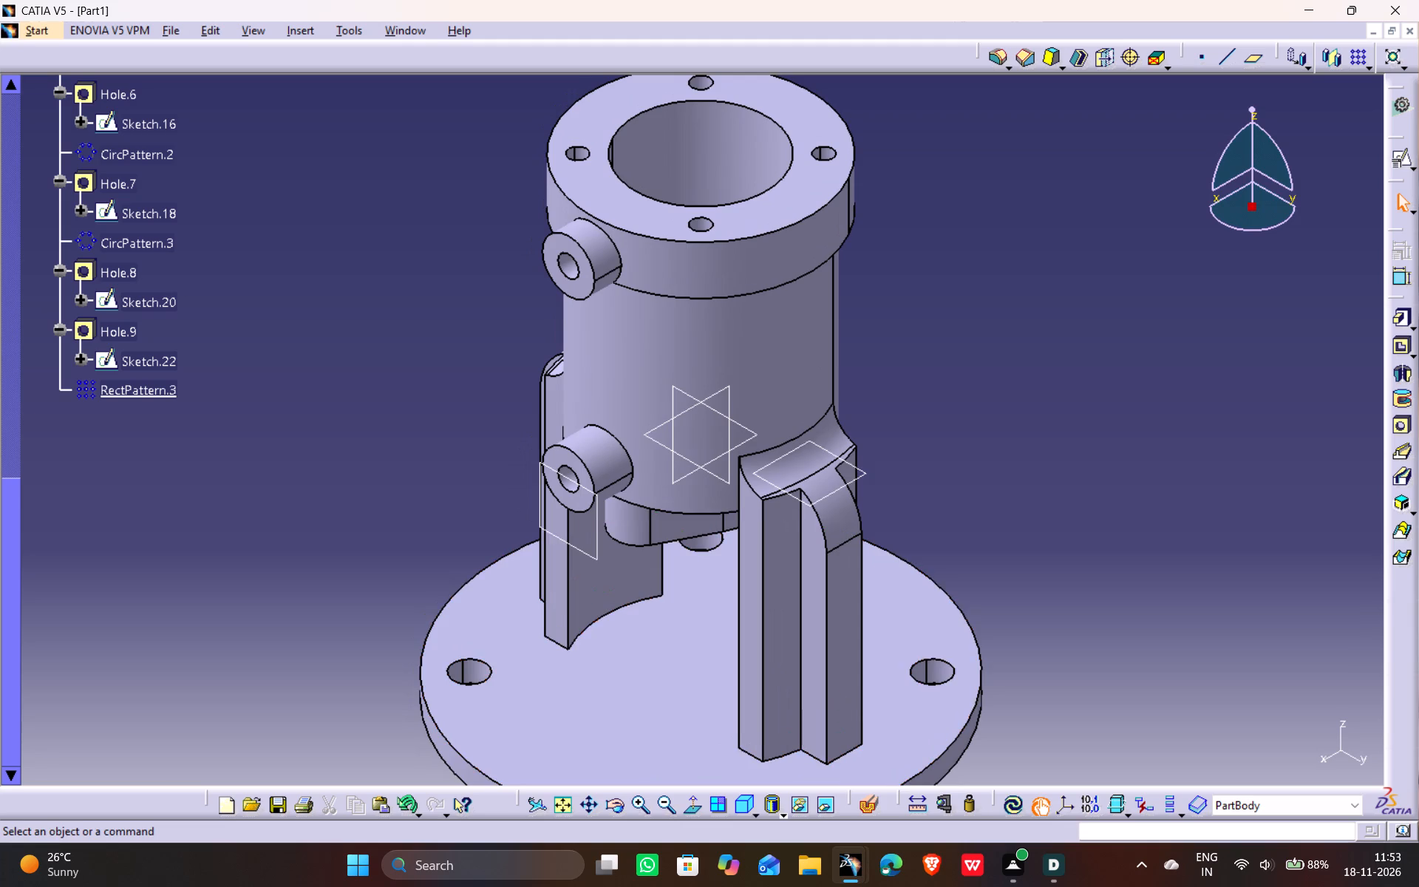
left_click(755, 798)
double_click(748, 801)
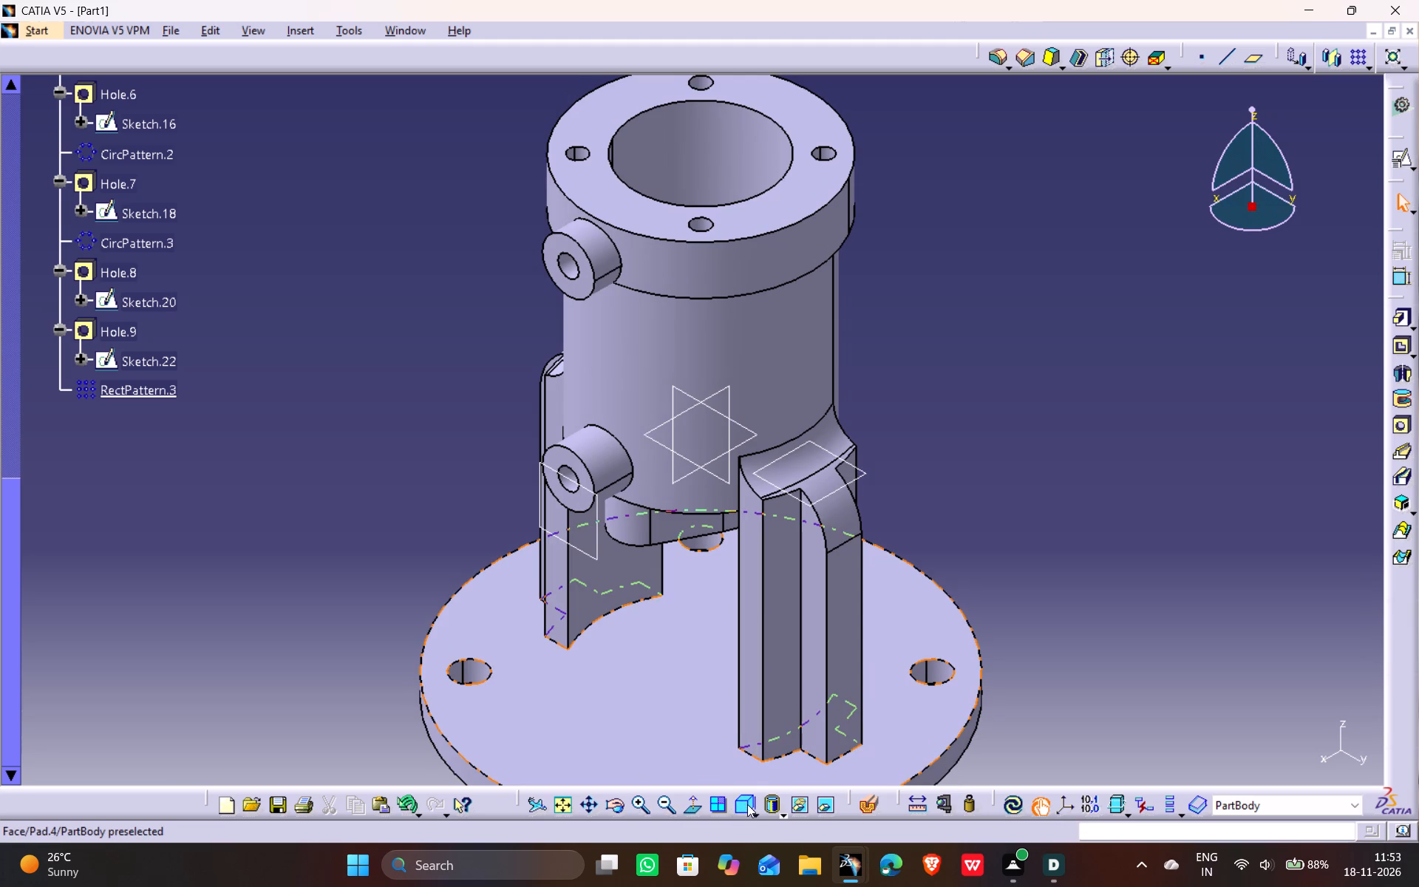
left_click(568, 800)
left_click(939, 483)
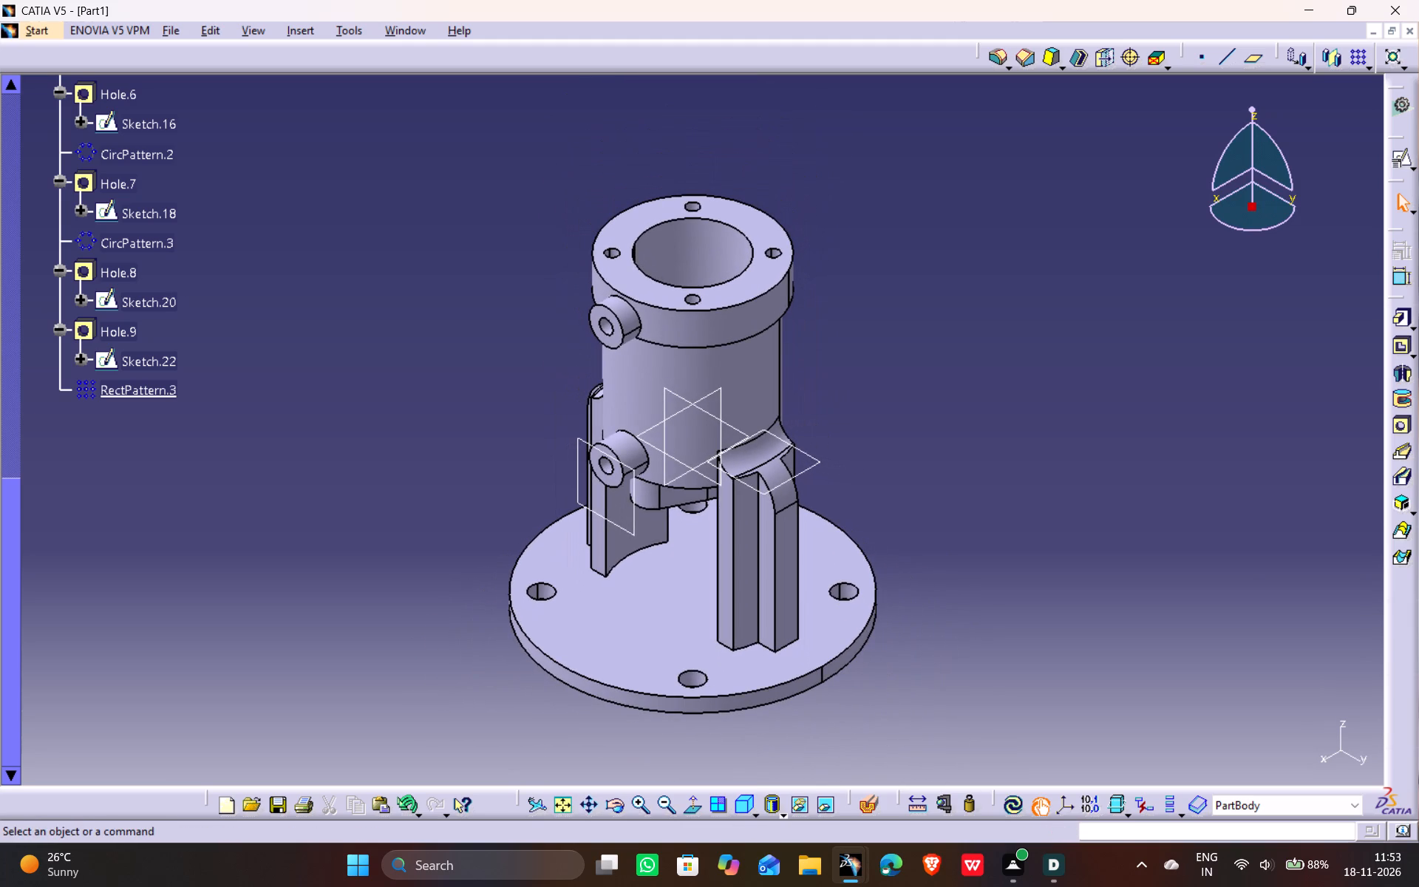
Start a 3 mm edge fillet and select one leg's inner corner, curved rib edges and edges along the base disc.
left_click(993, 61)
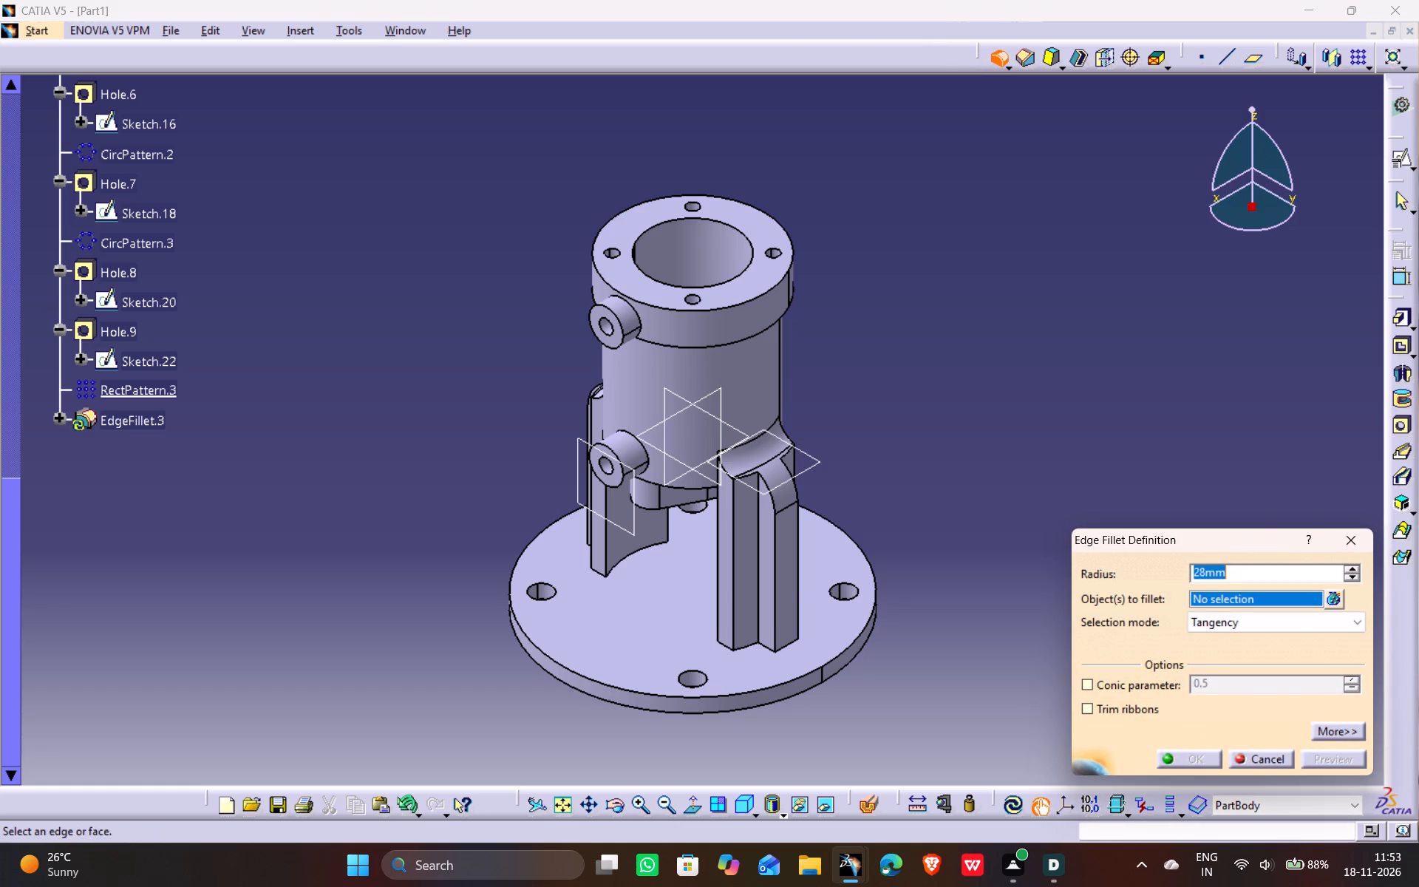
key("3")
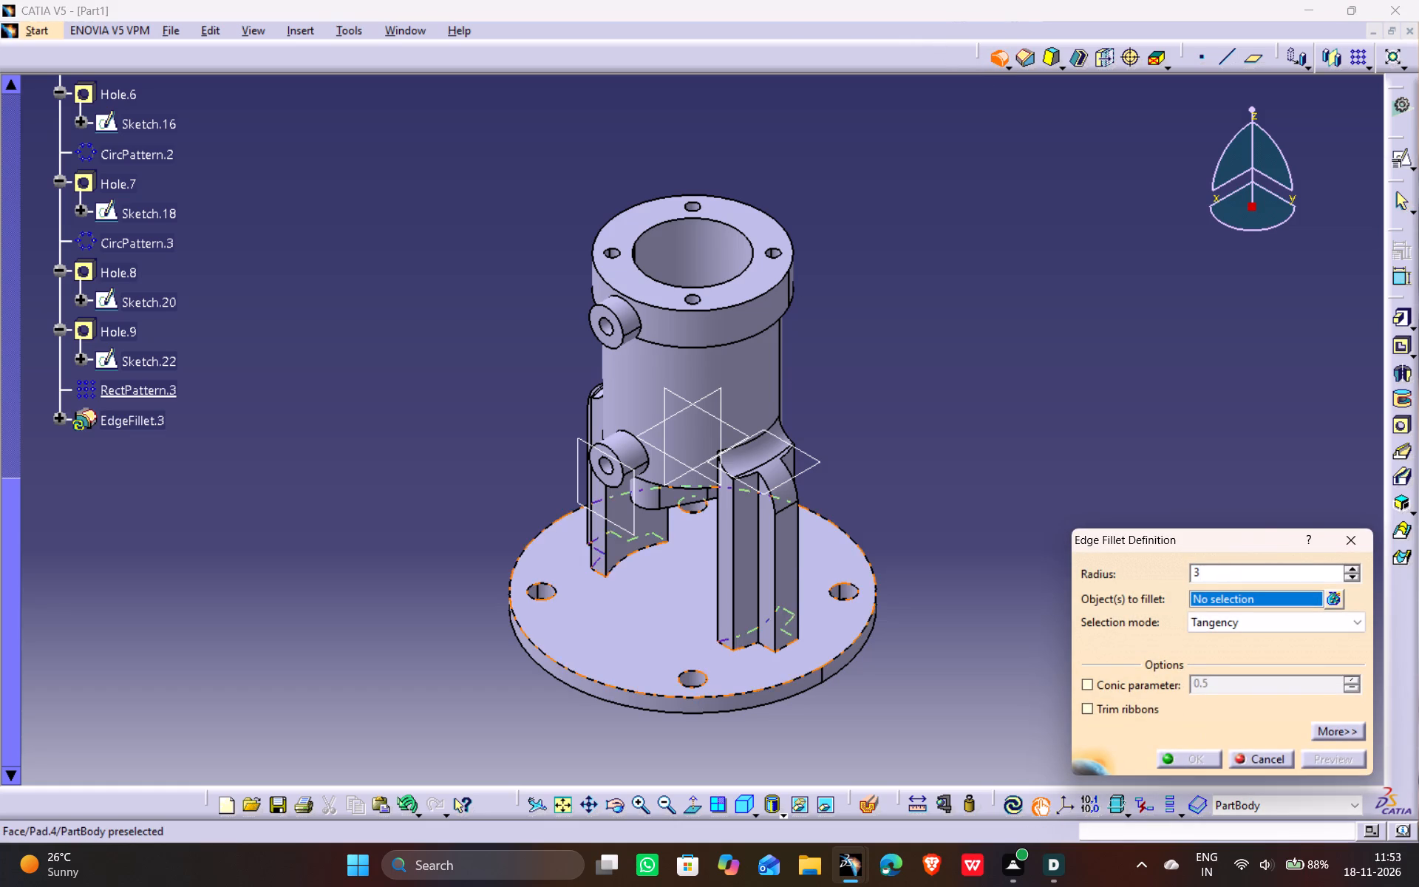
middle_click_drag(809, 727, 794, 670, "ctrl")
middle_click_drag(846, 673, 830, 615)
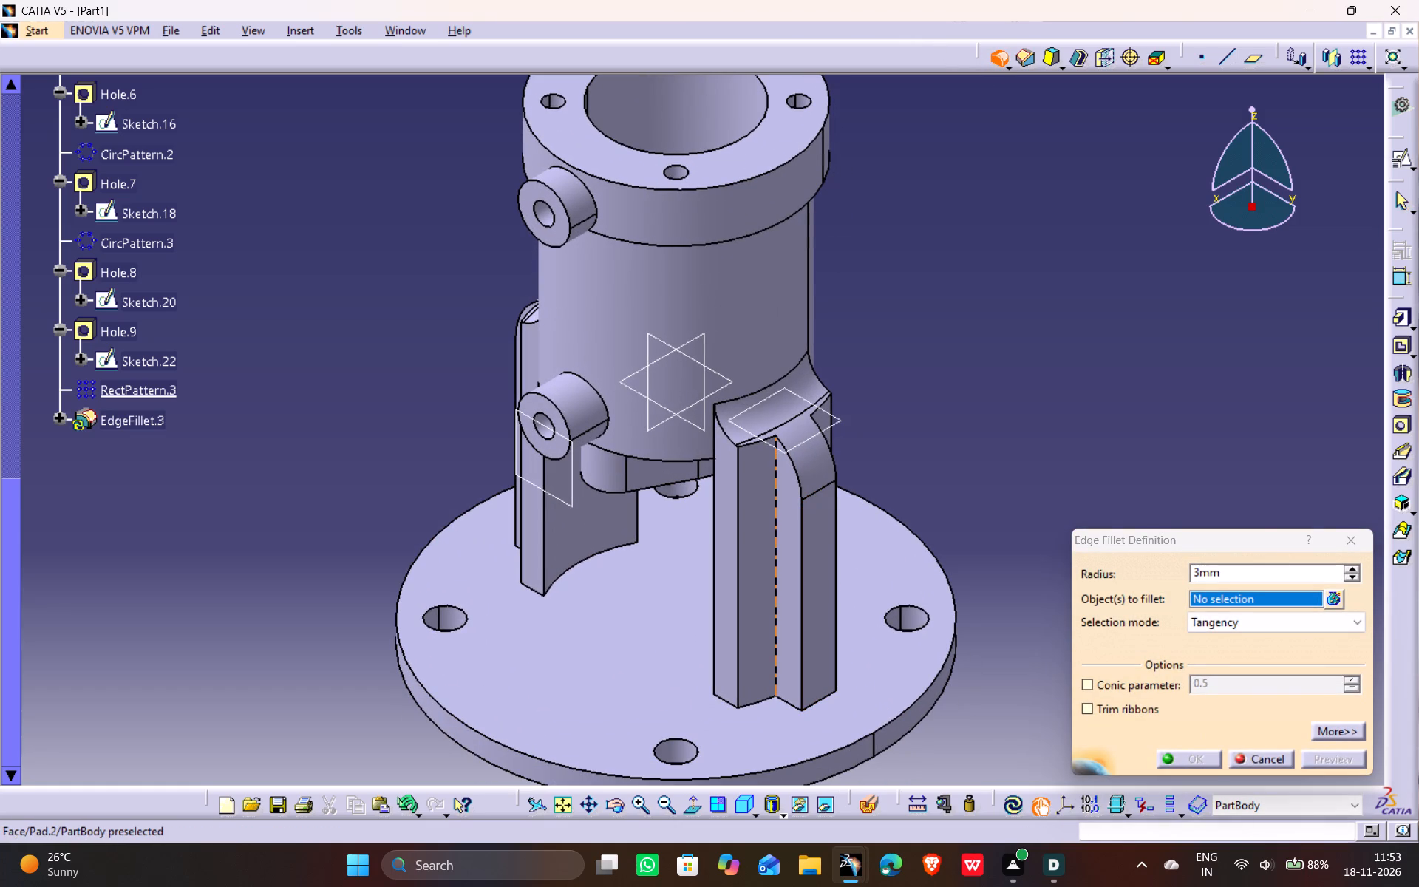
left_click(775, 608)
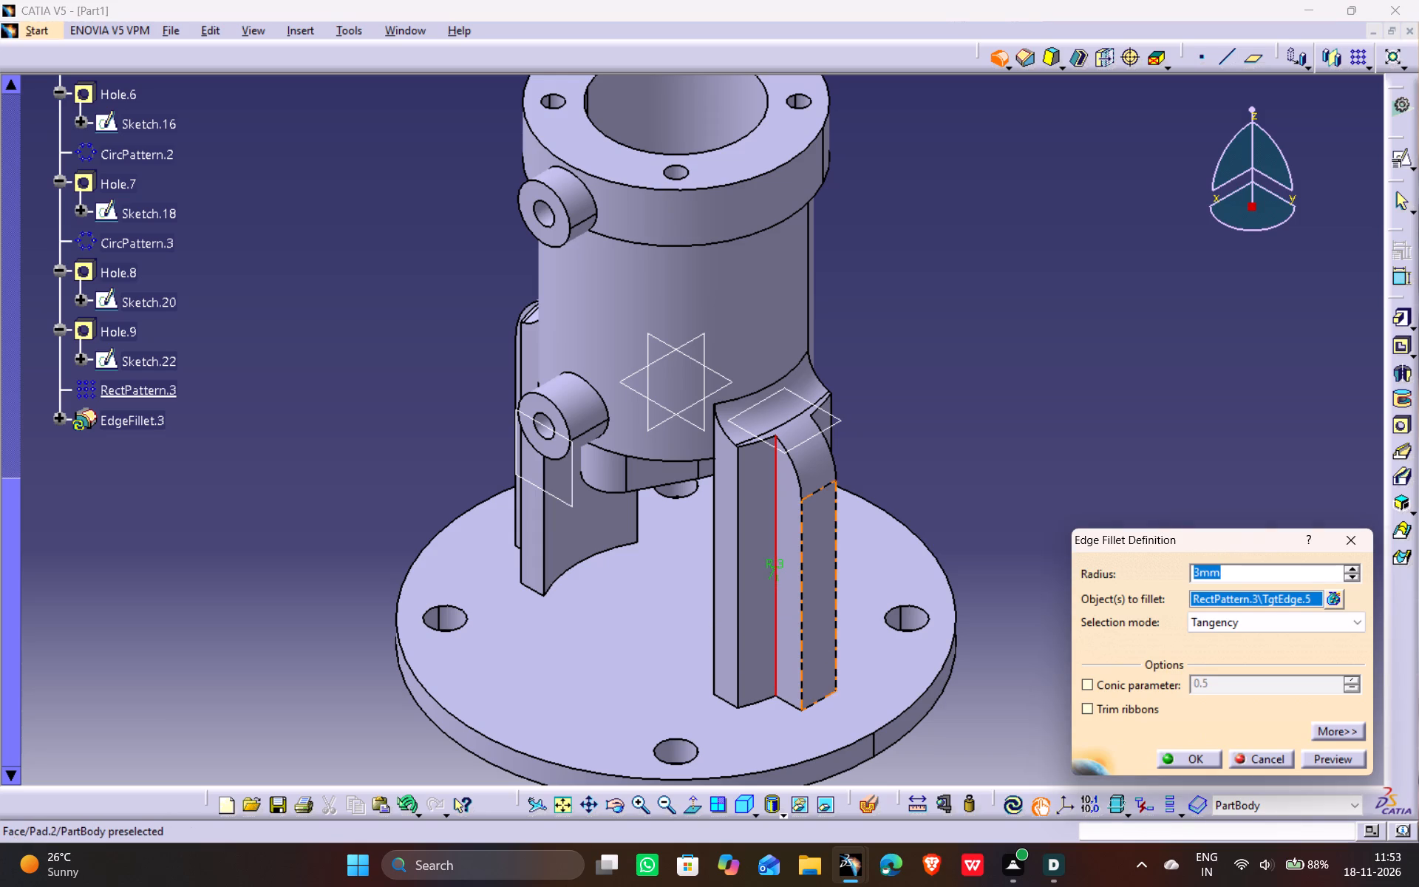
left_click(803, 594)
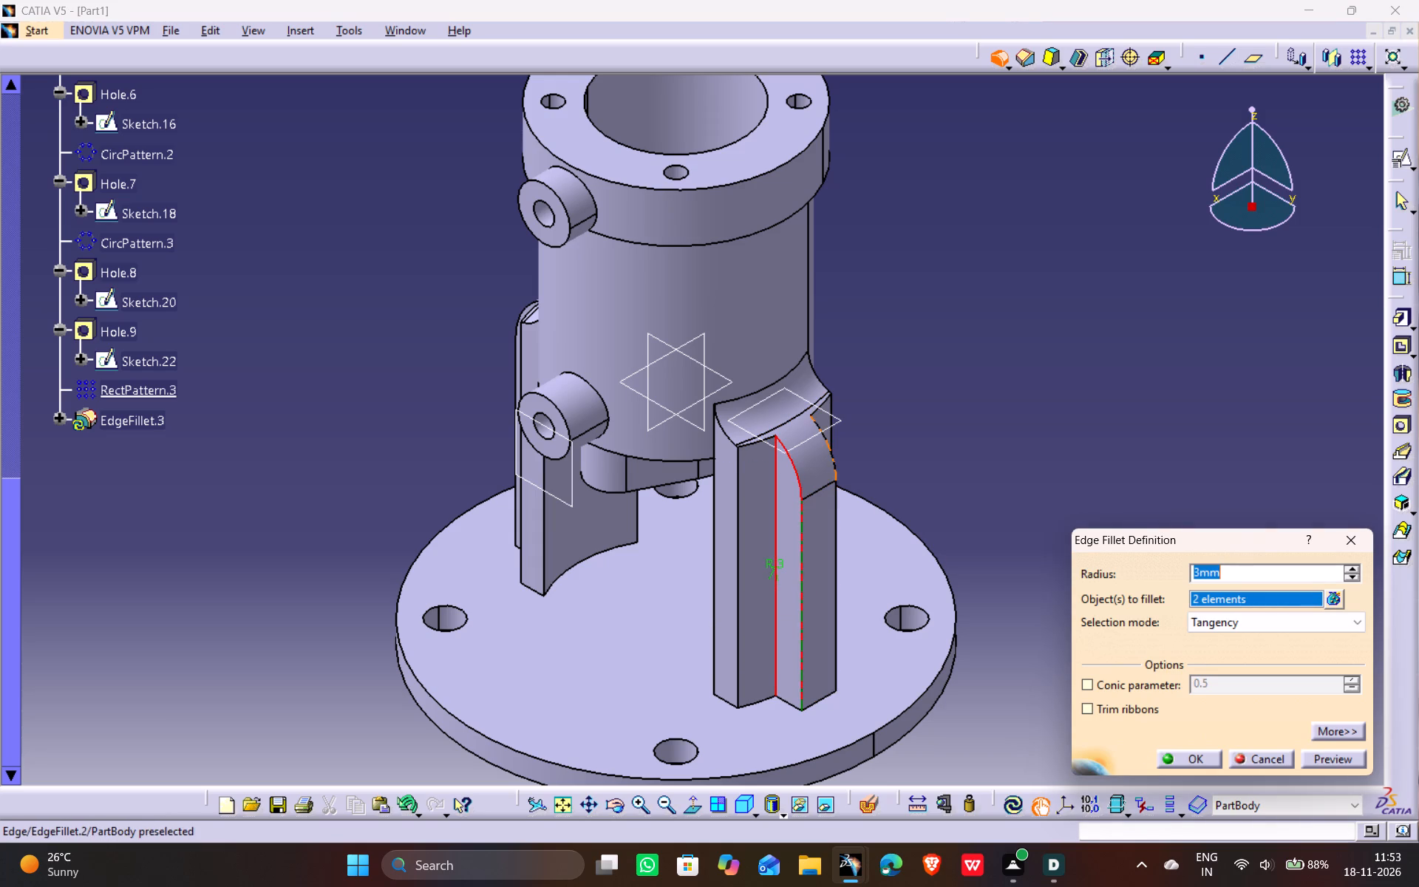
left_click(835, 462)
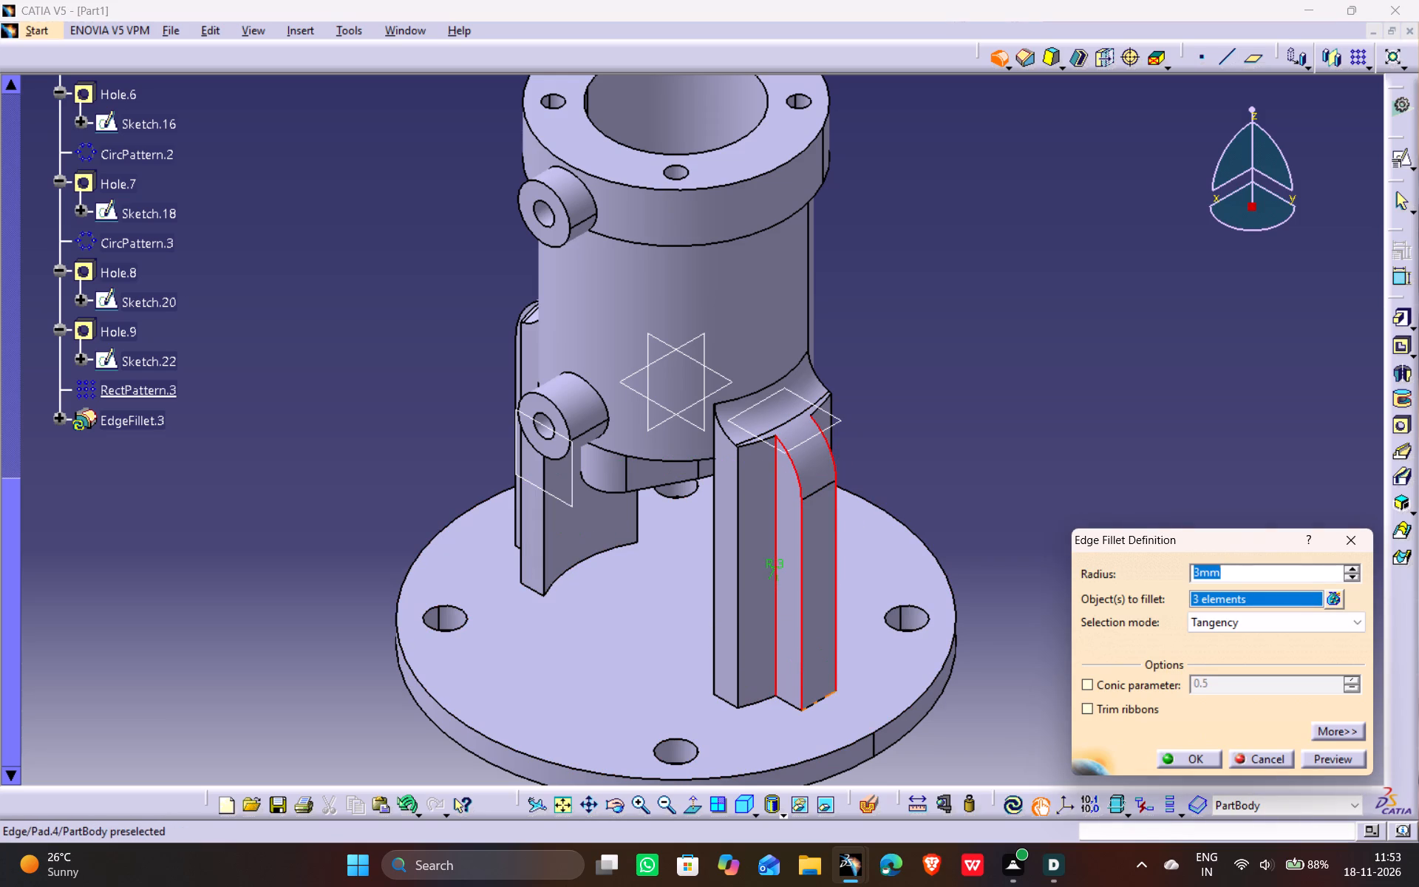
left_click(815, 702)
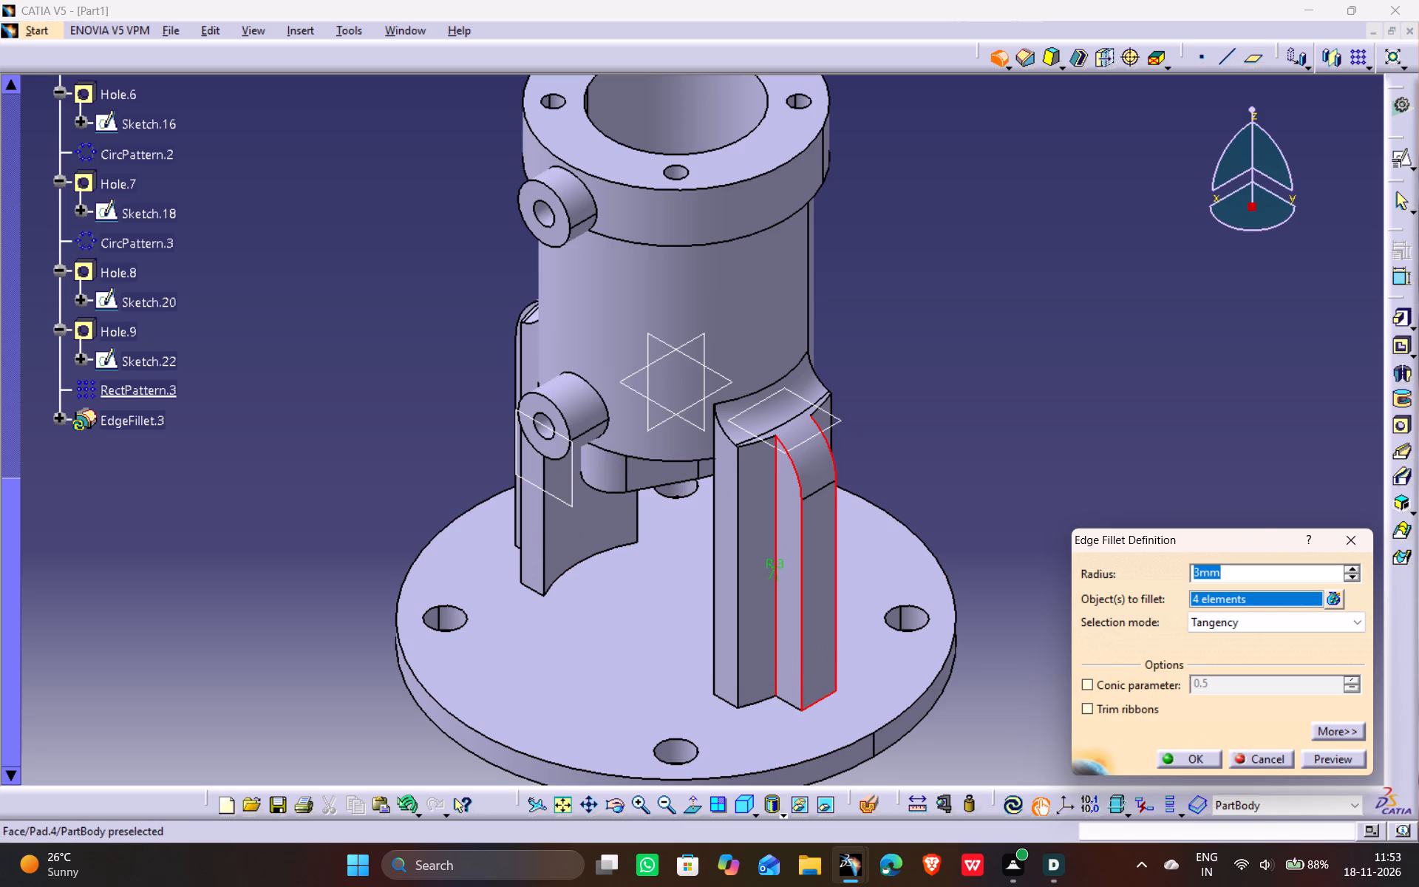
left_click(787, 701)
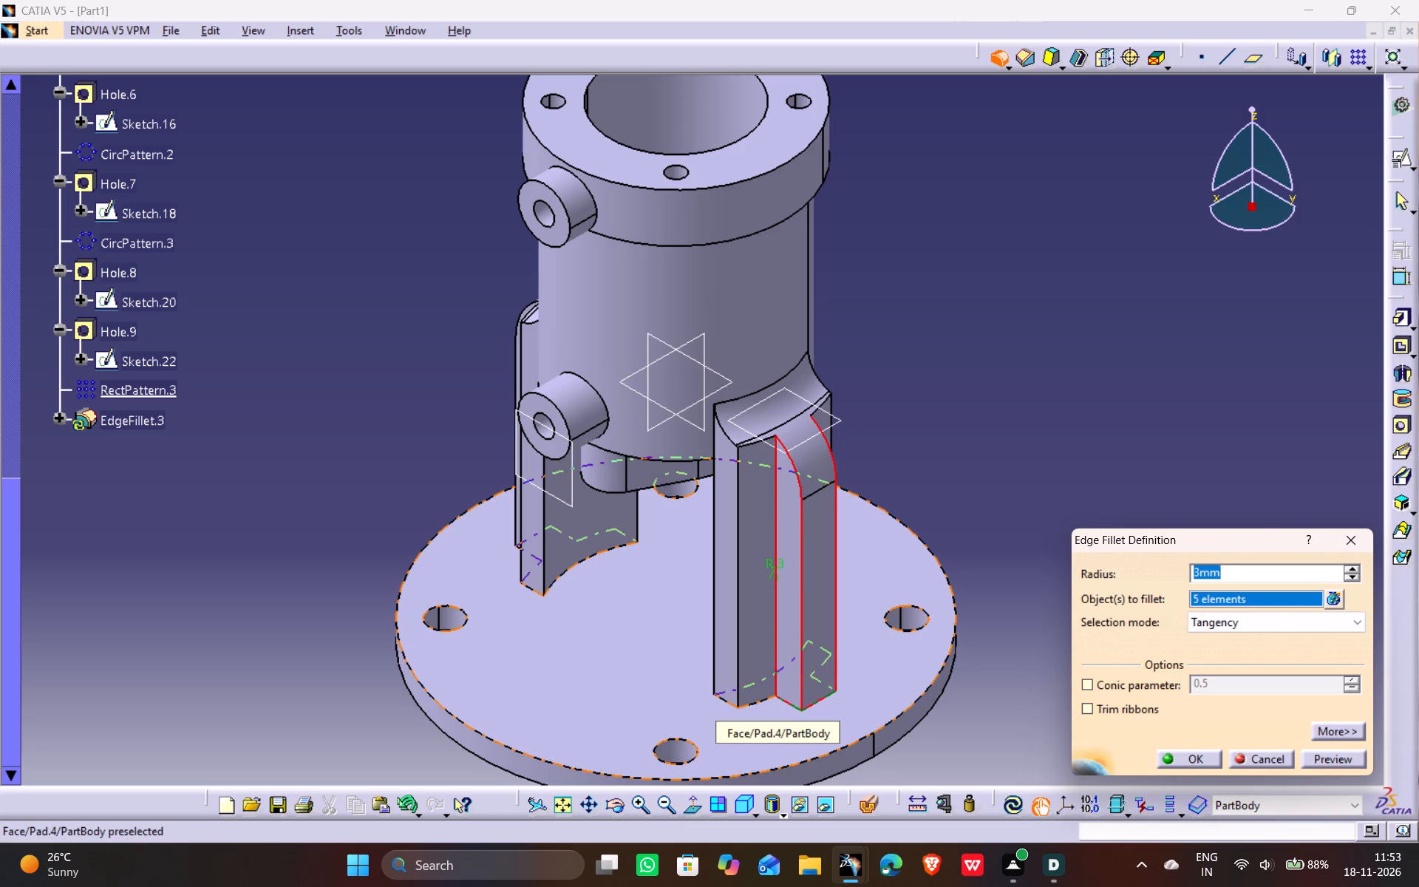
left_click(755, 701)
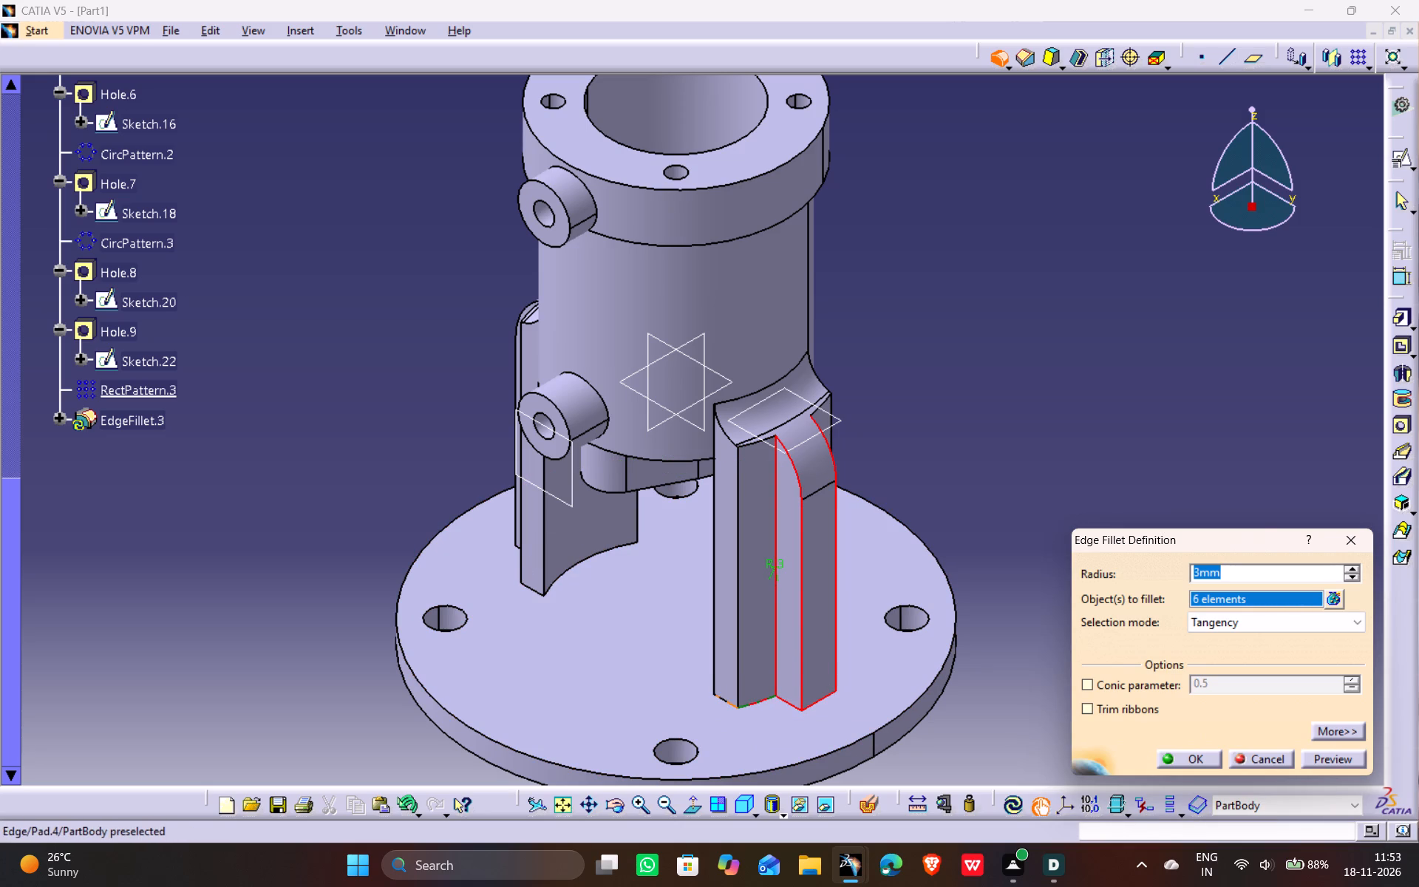
left_click(727, 700)
Add the opposite leg's edges along the base disc and its visible vertical edges to the 3 mm fillet.
left_click(588, 558)
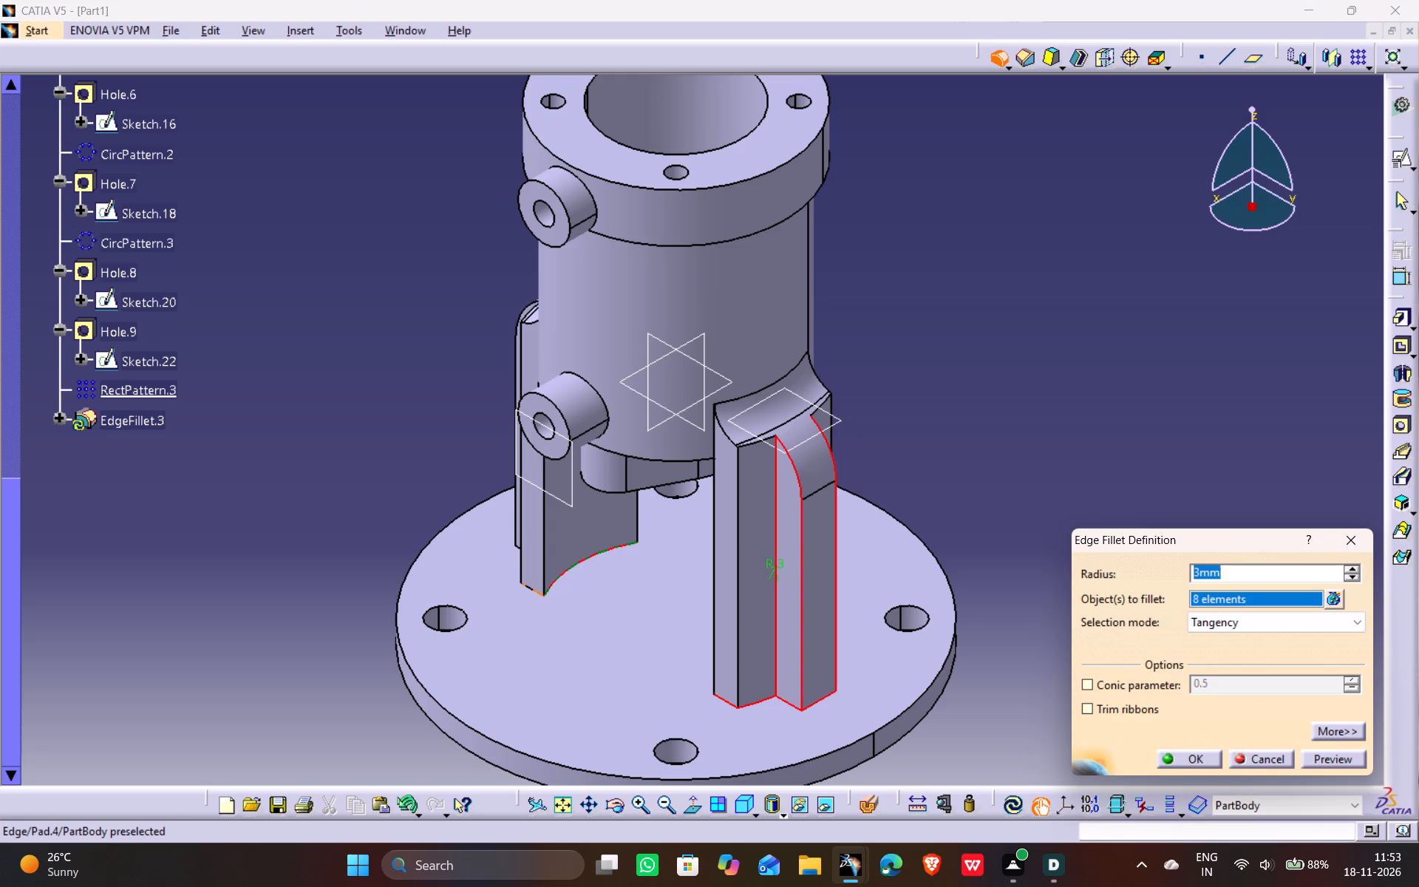
left_click(533, 588)
left_click(547, 573)
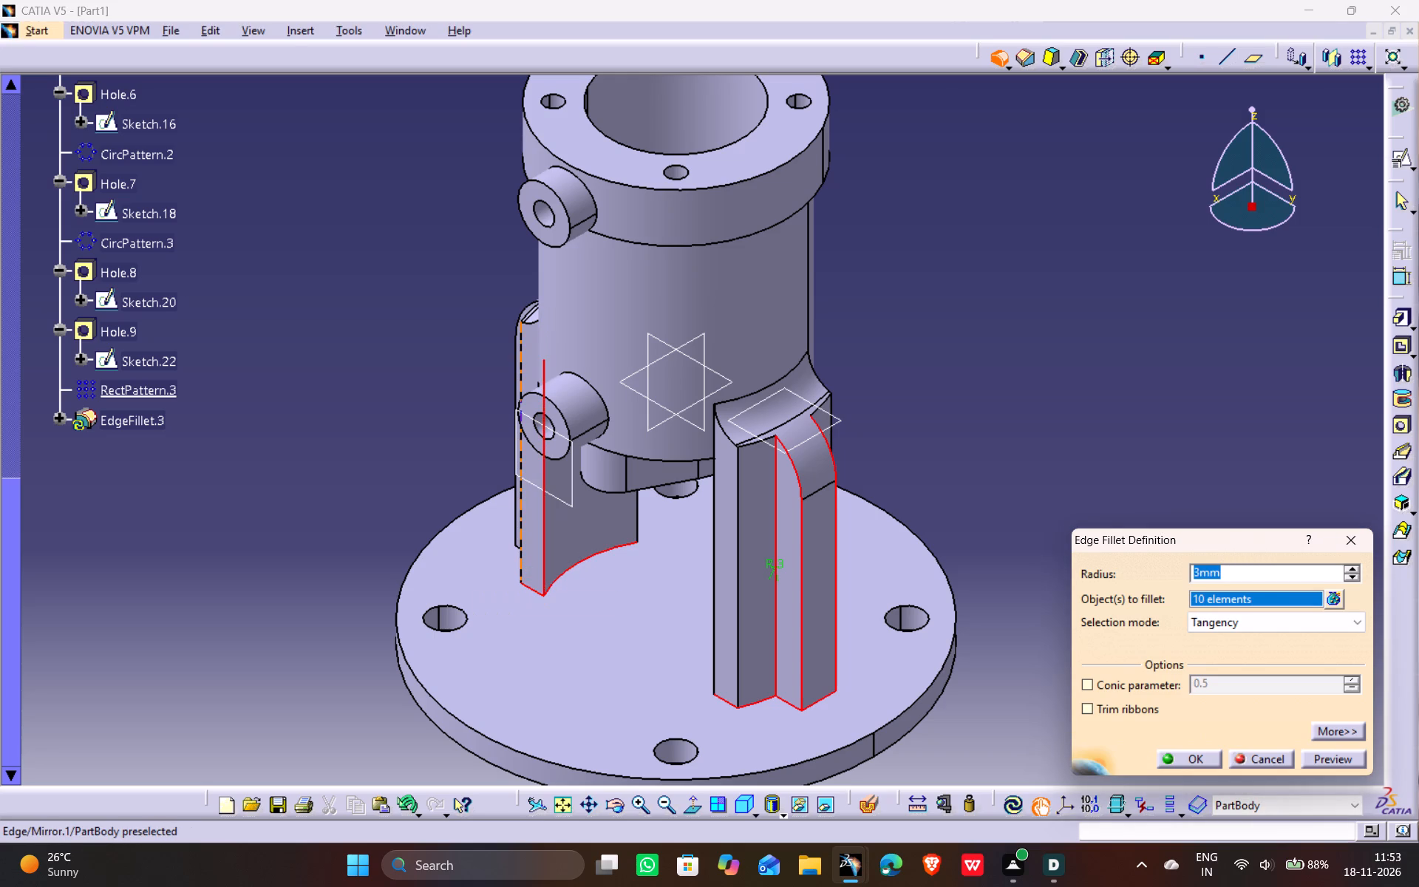
left_click(522, 563)
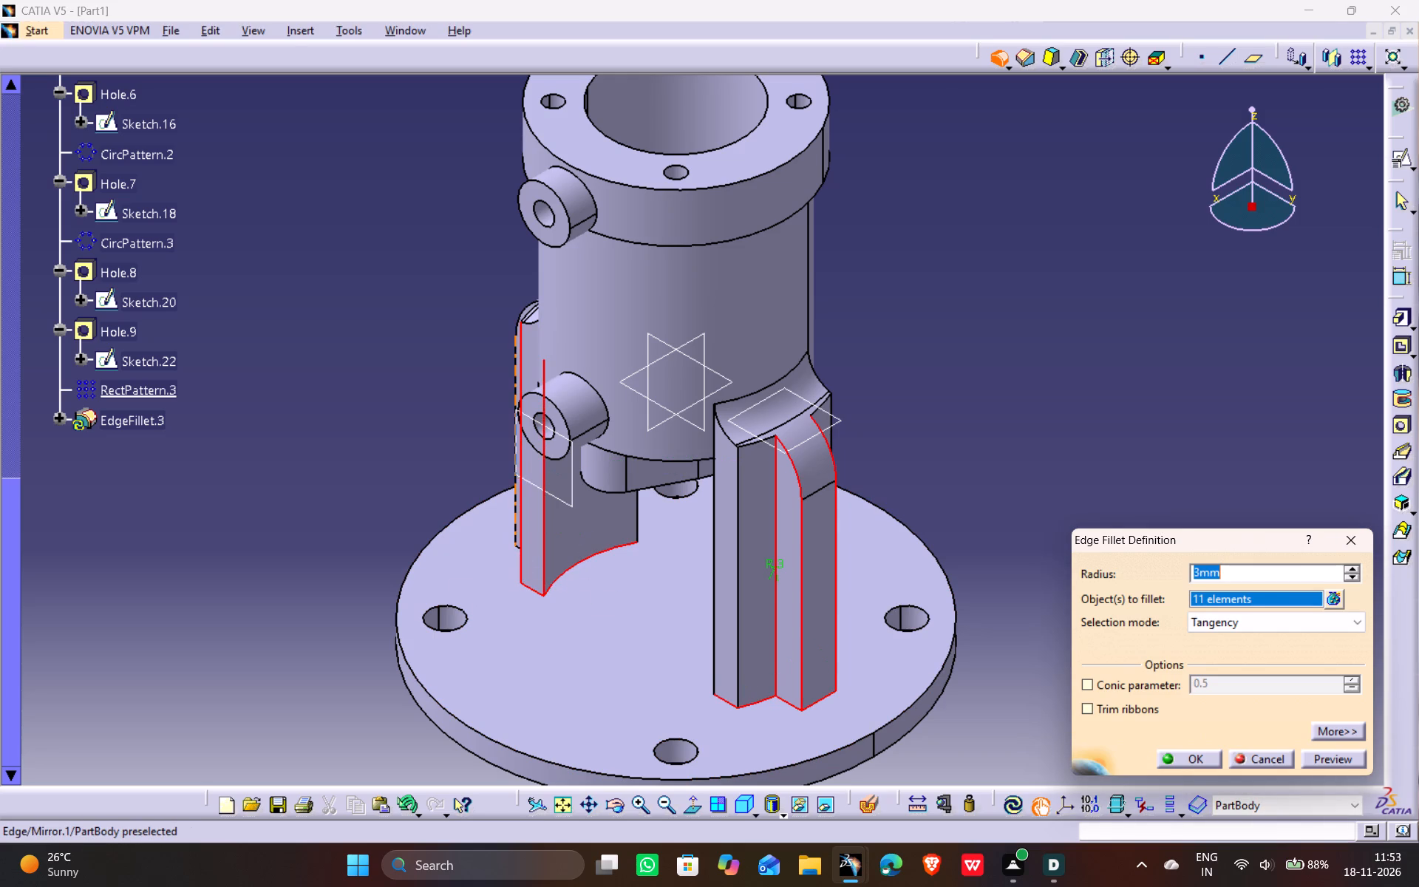
left_click(514, 532)
Add the remaining vertical edges on the boss-facing side of both legs to the 3 mm fillet selection.
middle_click_drag(429, 549, 608, 562)
scroll(427, 548, "down", 3)
left_click_drag(426, 548, 608, 562)
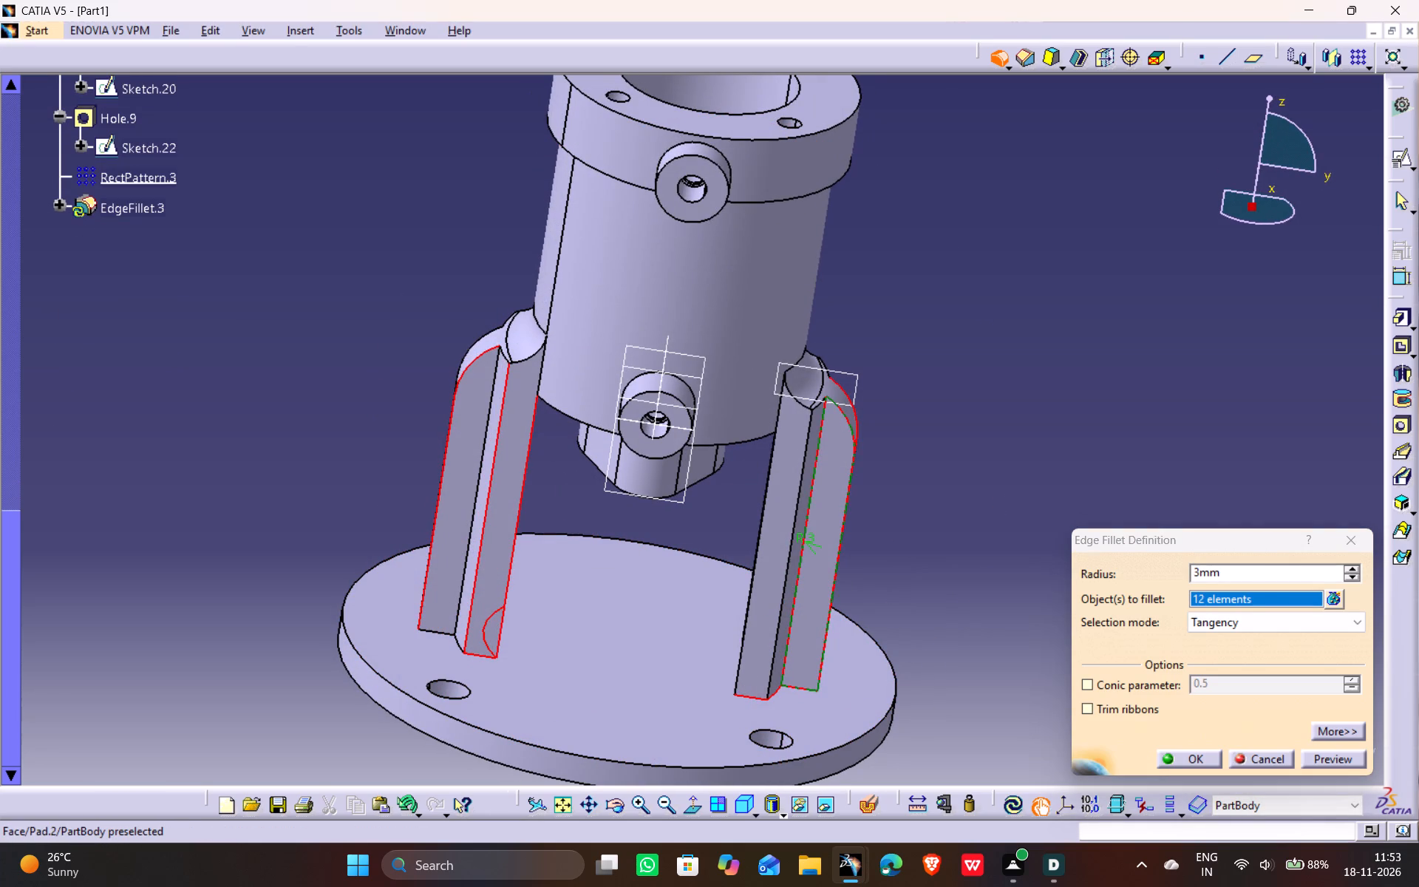
left_click(789, 558)
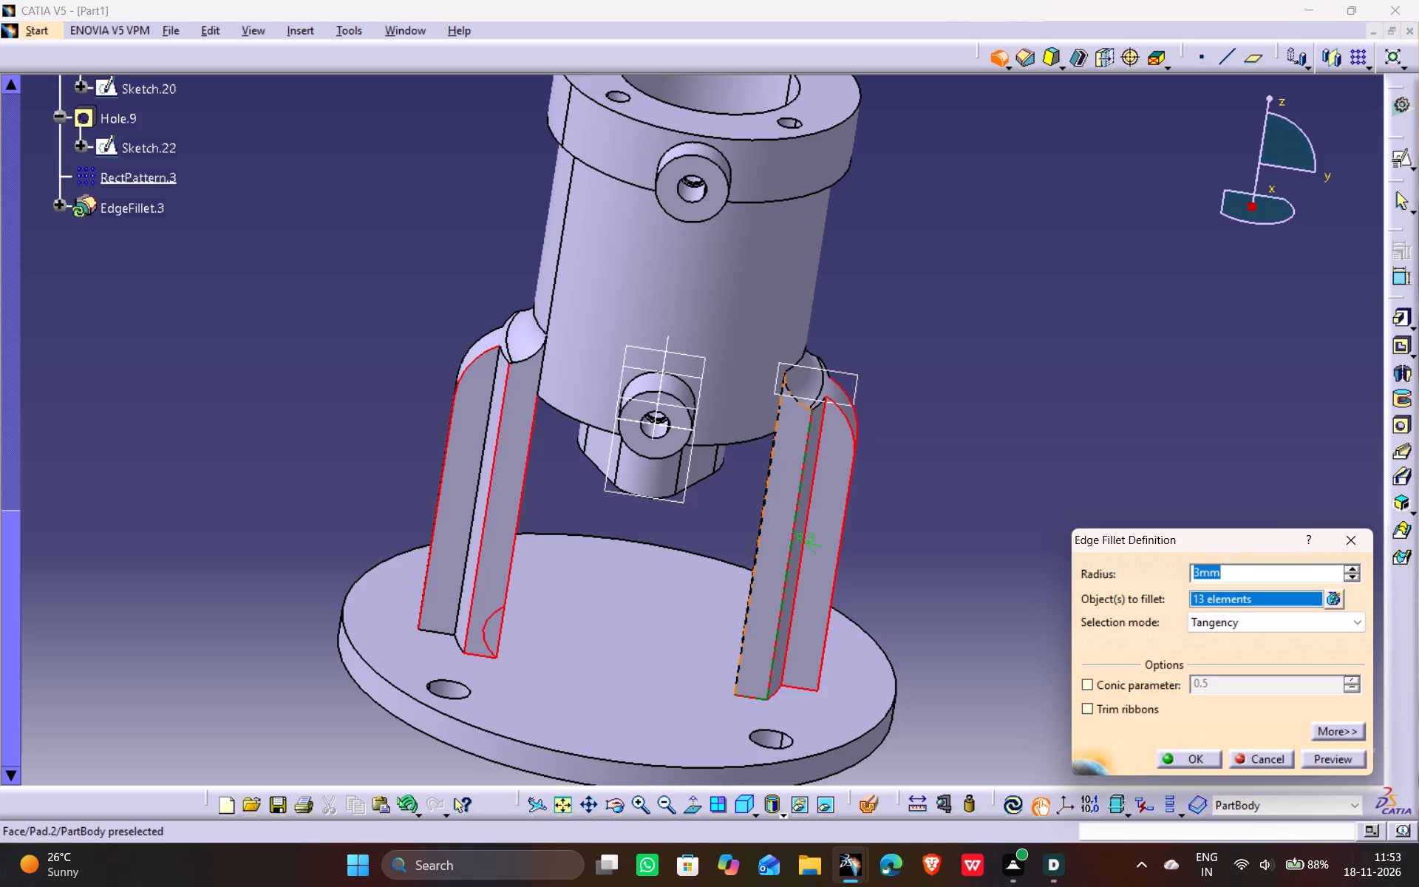
left_click(754, 568)
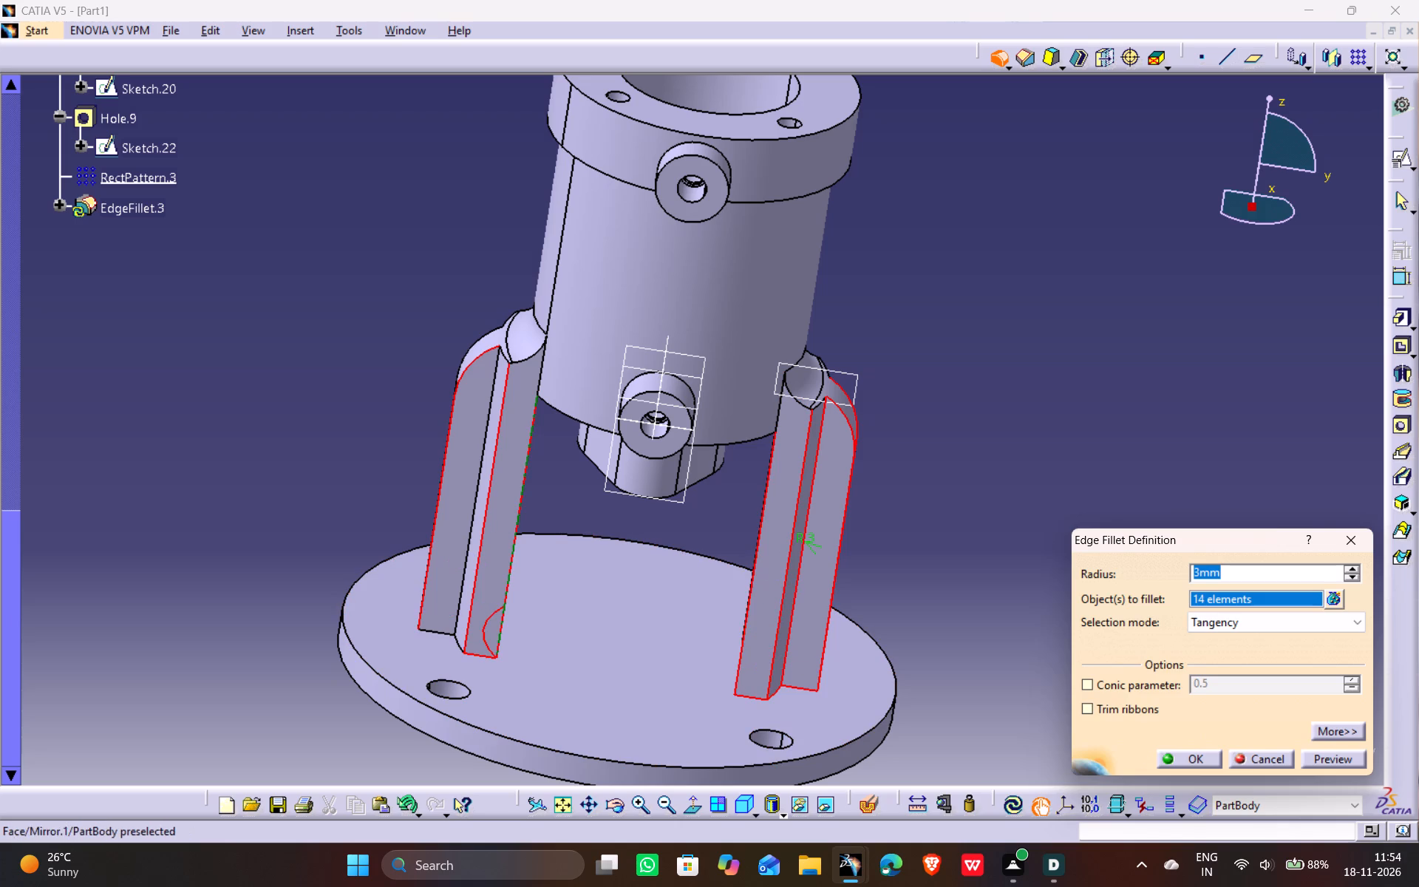
left_click(471, 531)
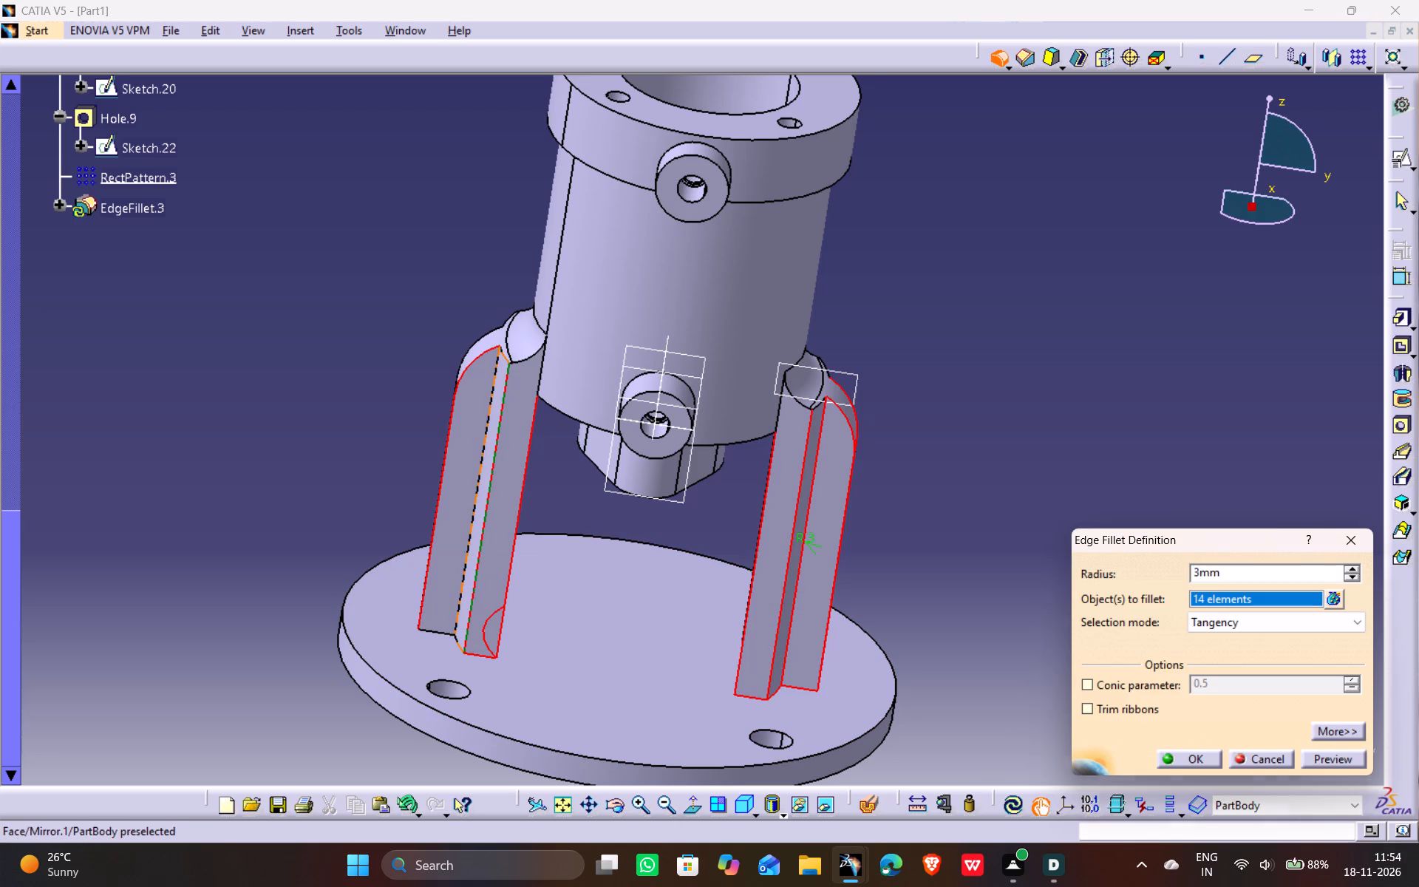
Add the mirrored leg's remaining vertical edges, including its rib corner, to the 3 mm fillet selection.
middle_click_drag(372, 418, 710, 584)
scroll(372, 418, "down", 2)
left_click_drag(372, 418, 709, 583)
scroll(493, 484, "down", 1)
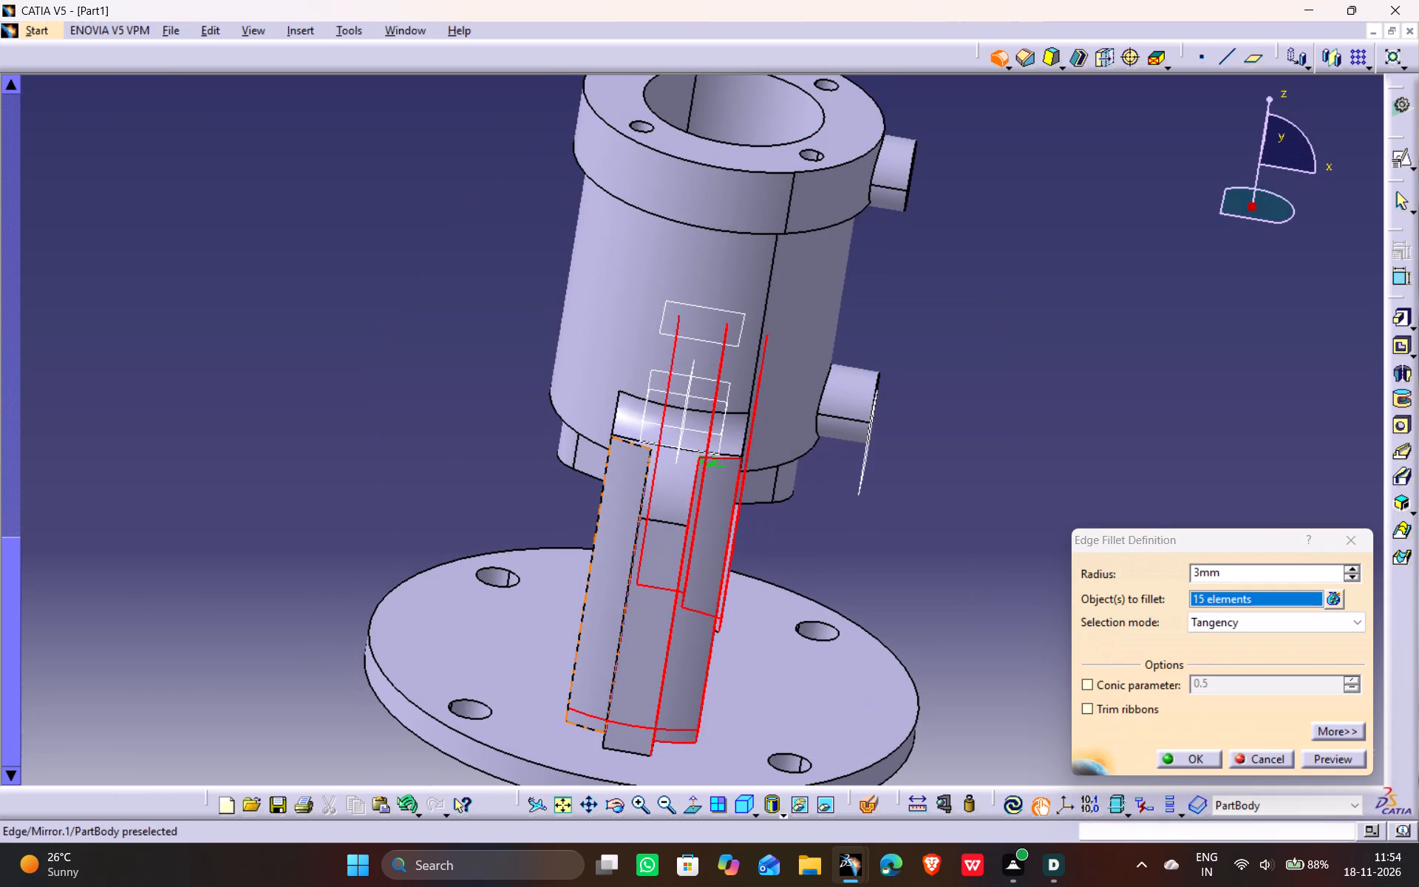
left_click(624, 629)
scroll(560, 618, "down", 3)
middle_click_drag(560, 618, 786, 608)
left_click_drag(565, 618, 786, 608)
left_click(783, 591)
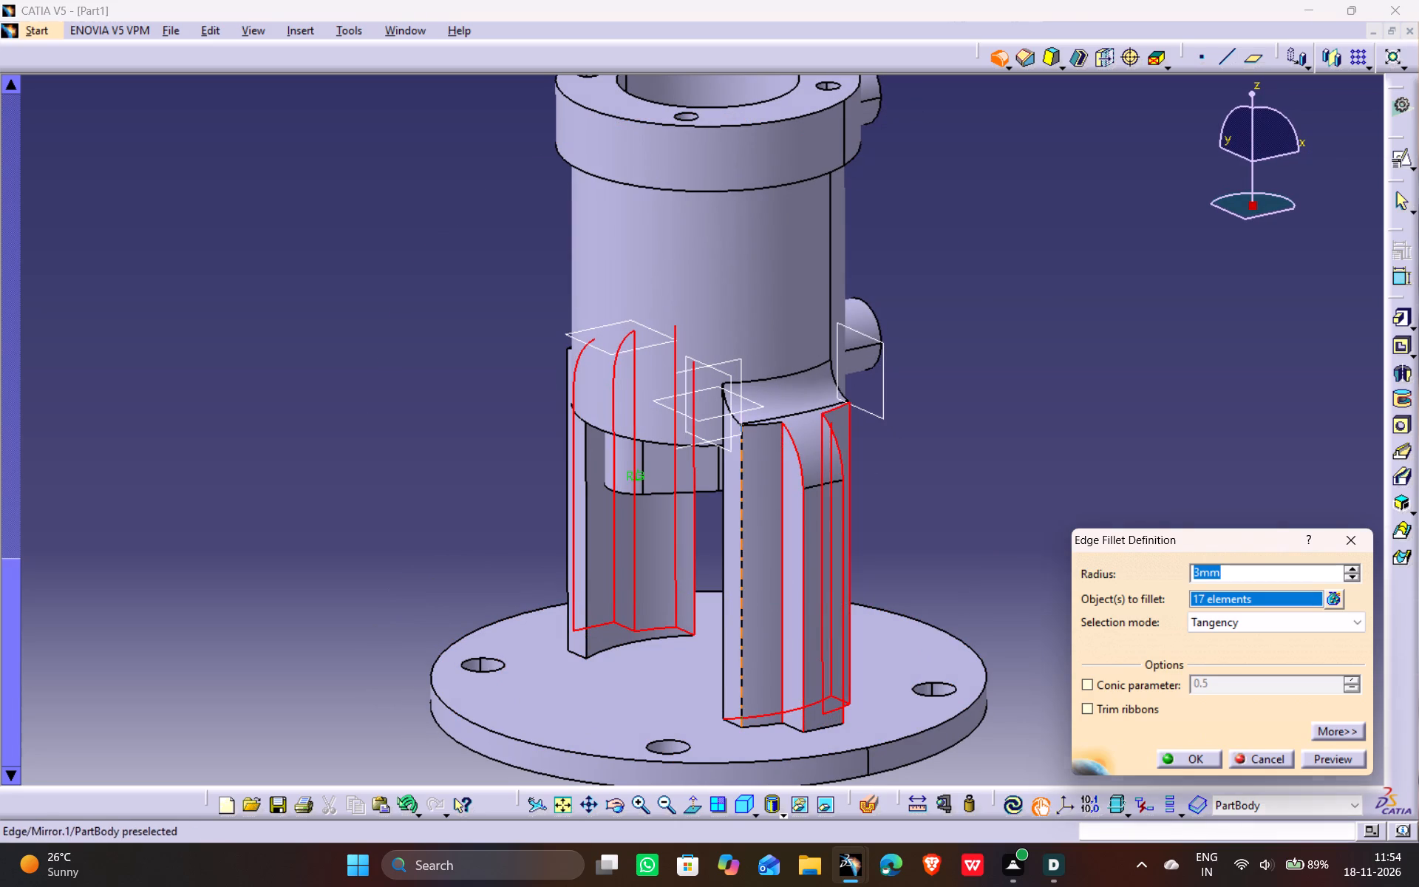
left_click(738, 609)
left_click(724, 616)
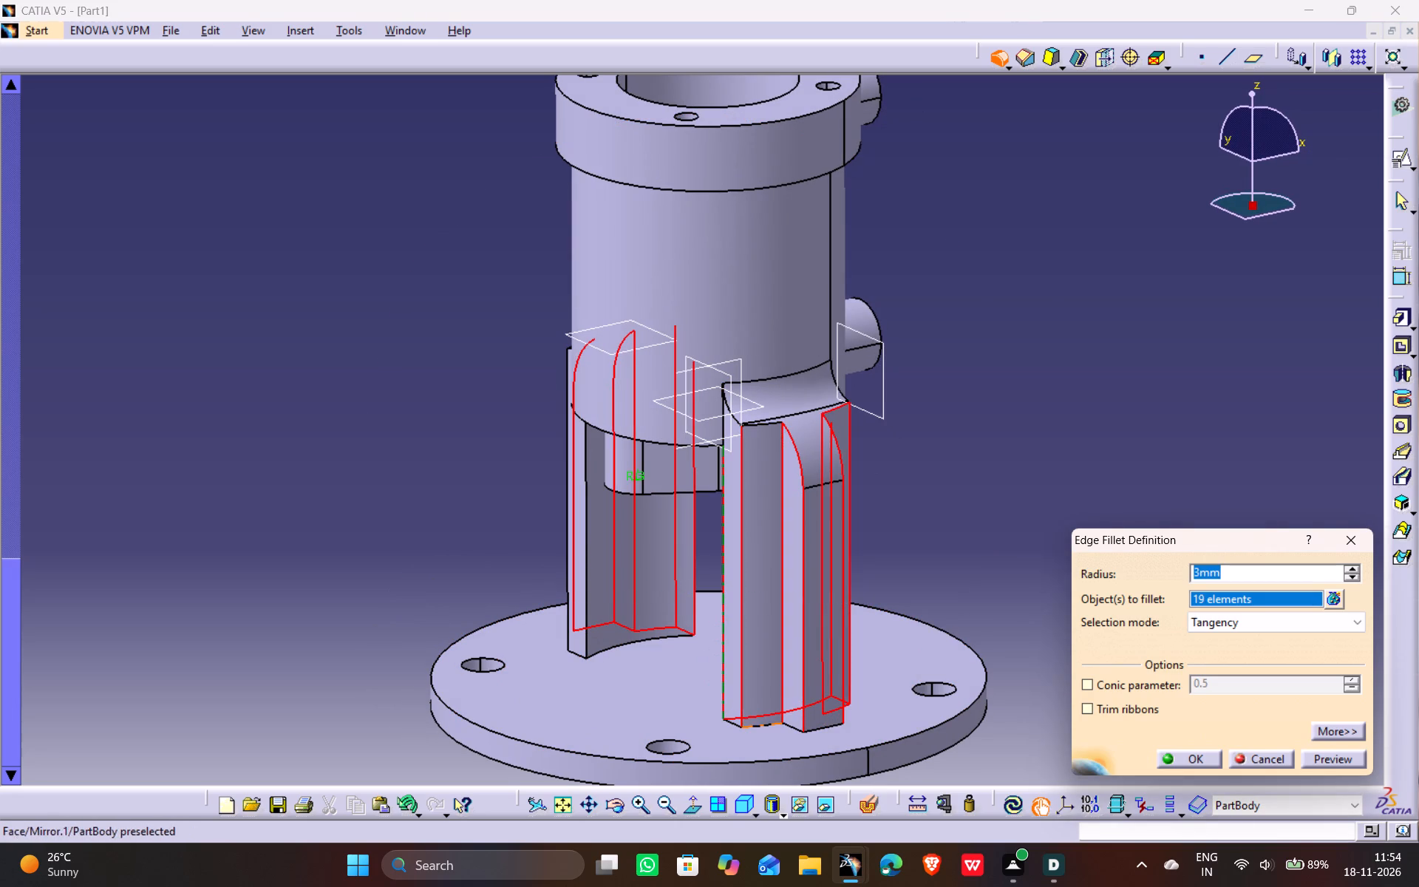
Add the same leg's remaining short bottom edges along the base disc to the 3 mm fillet.
left_click(759, 726)
left_click(732, 725)
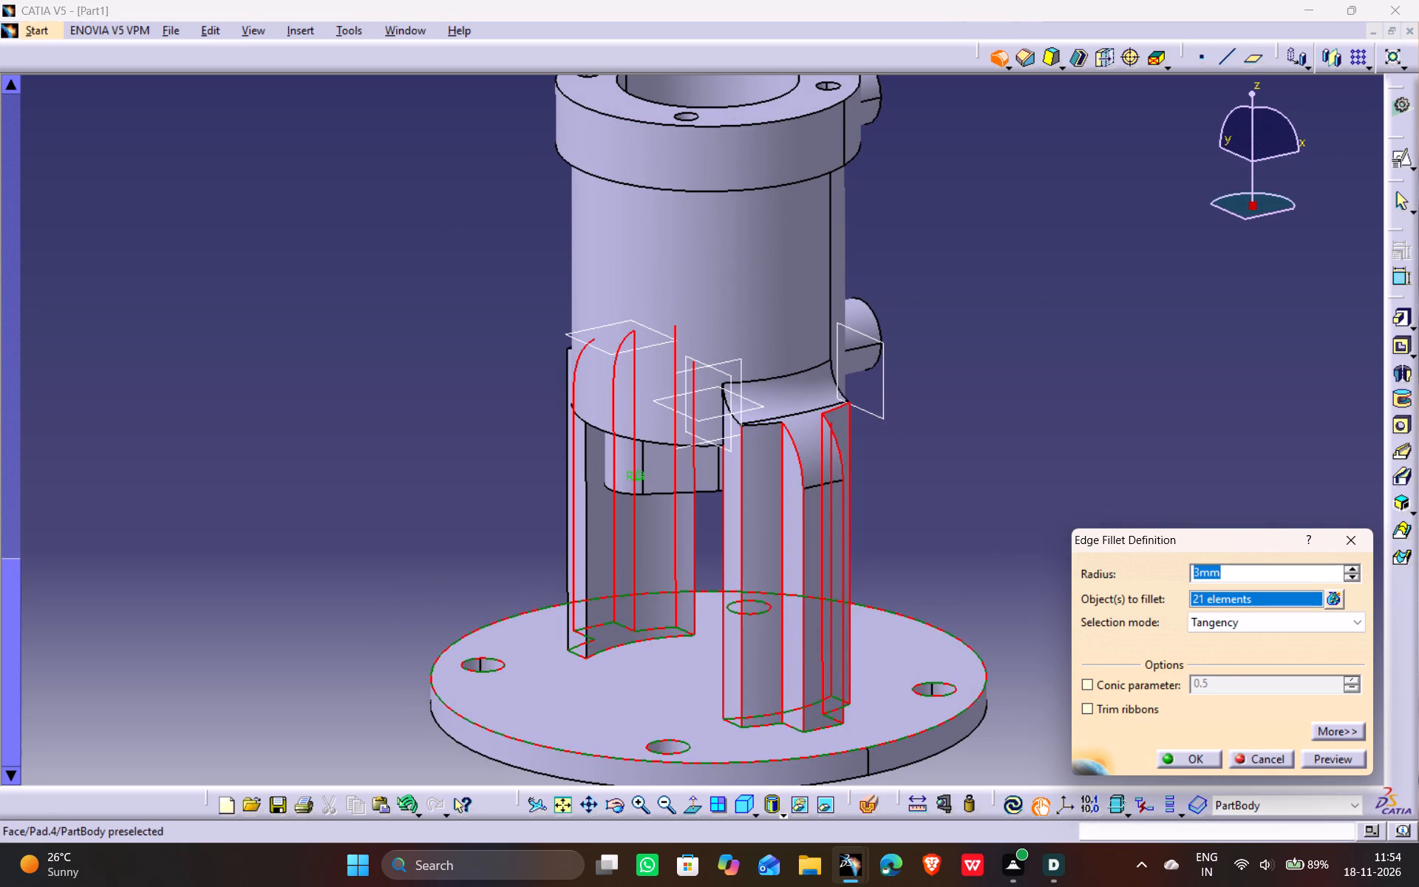
left_click(865, 651)
left_click(819, 729)
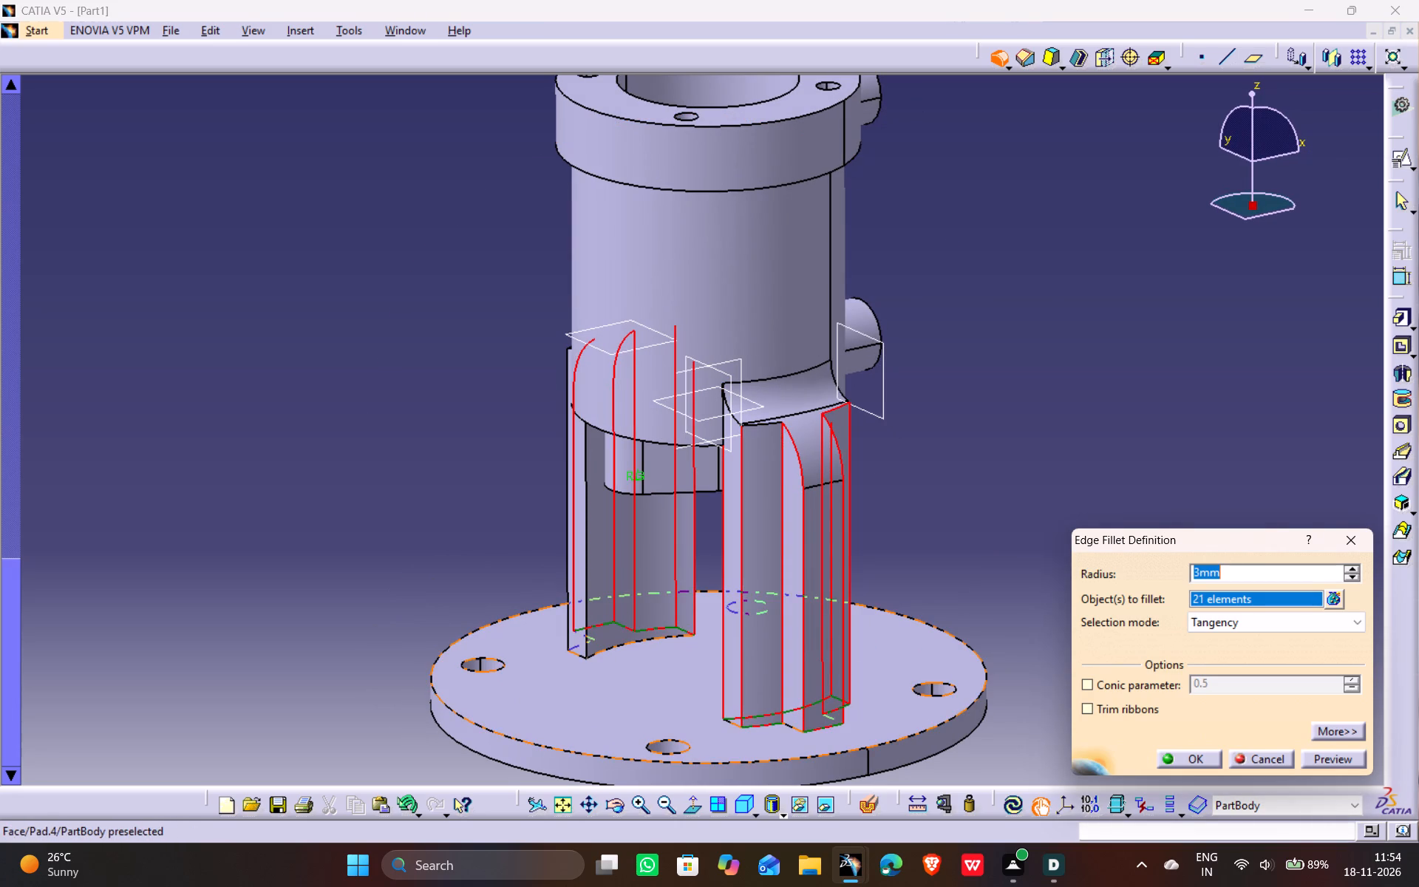
left_click(789, 724)
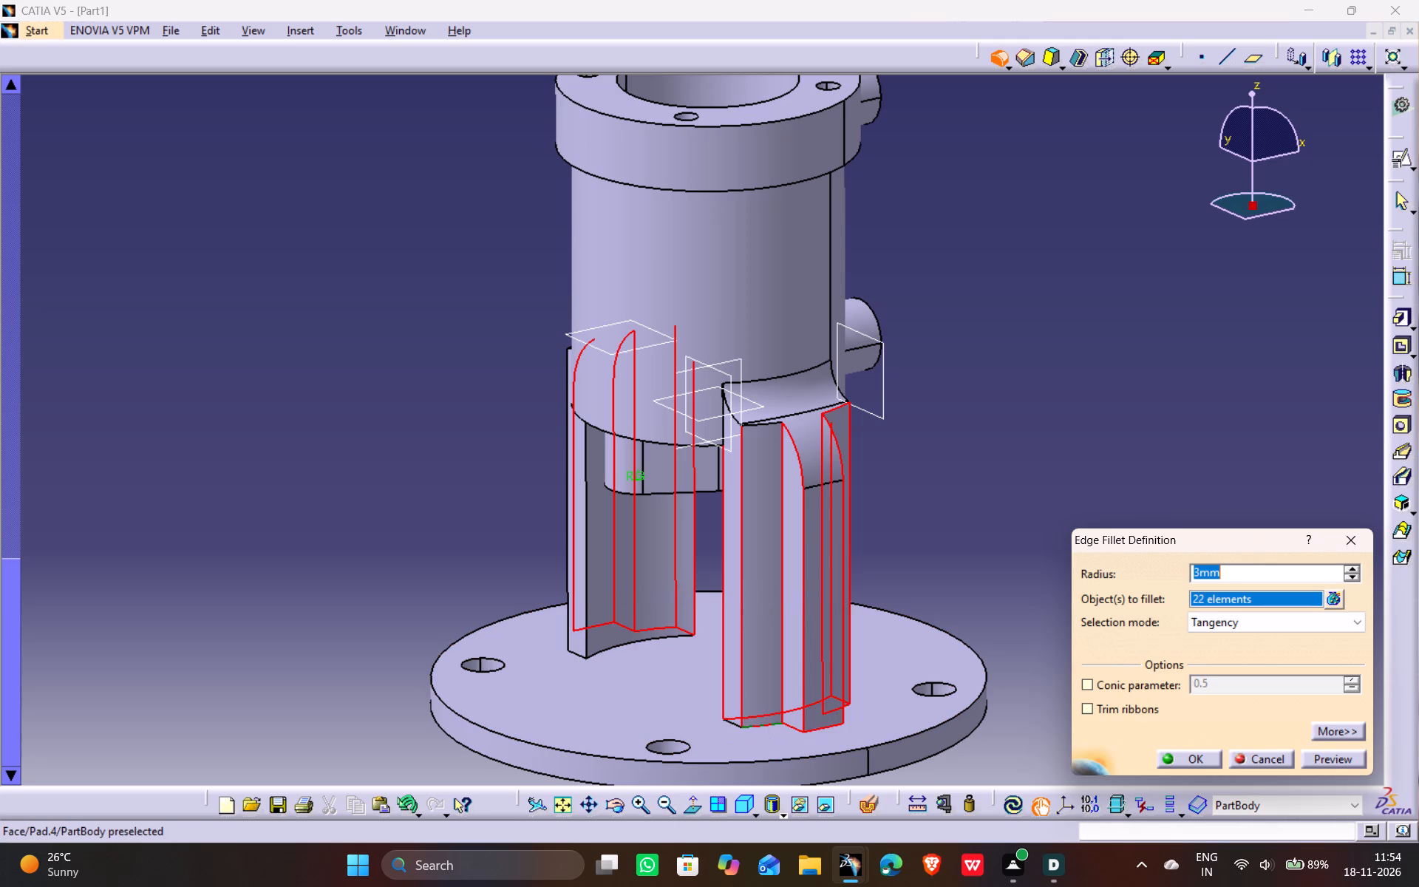
left_click(733, 724)
Add the same leg's top edge, curved shoulder edge and short vertical edge along the cylinder to the 3 mm fillet.
scroll(1032, 563, "down", 2)
middle_click_drag(1032, 563, 988, 563)
left_click_drag(1032, 563, 990, 563)
scroll(987, 563, "down", 1)
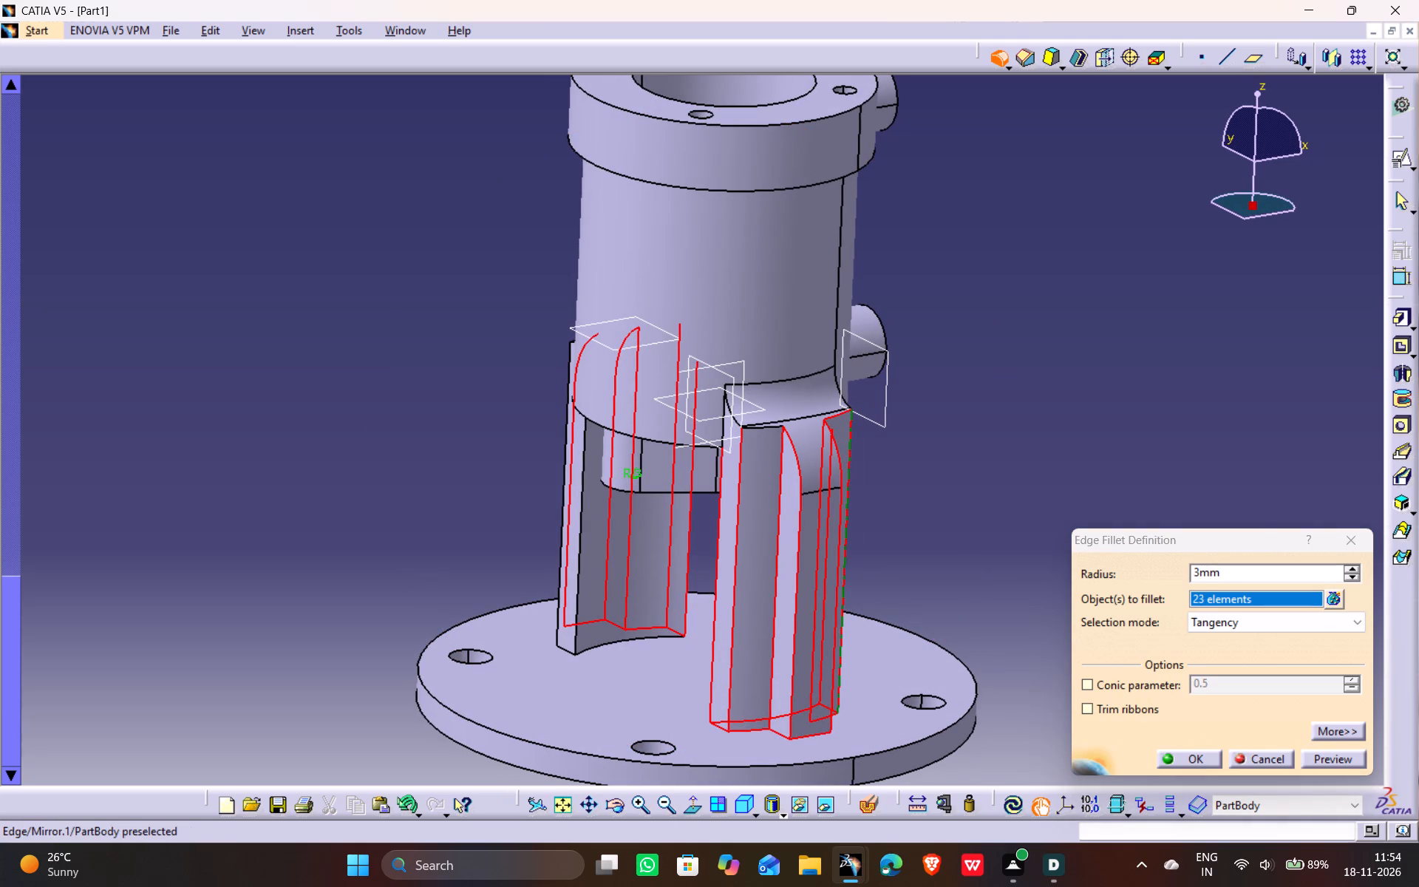
left_click(760, 429)
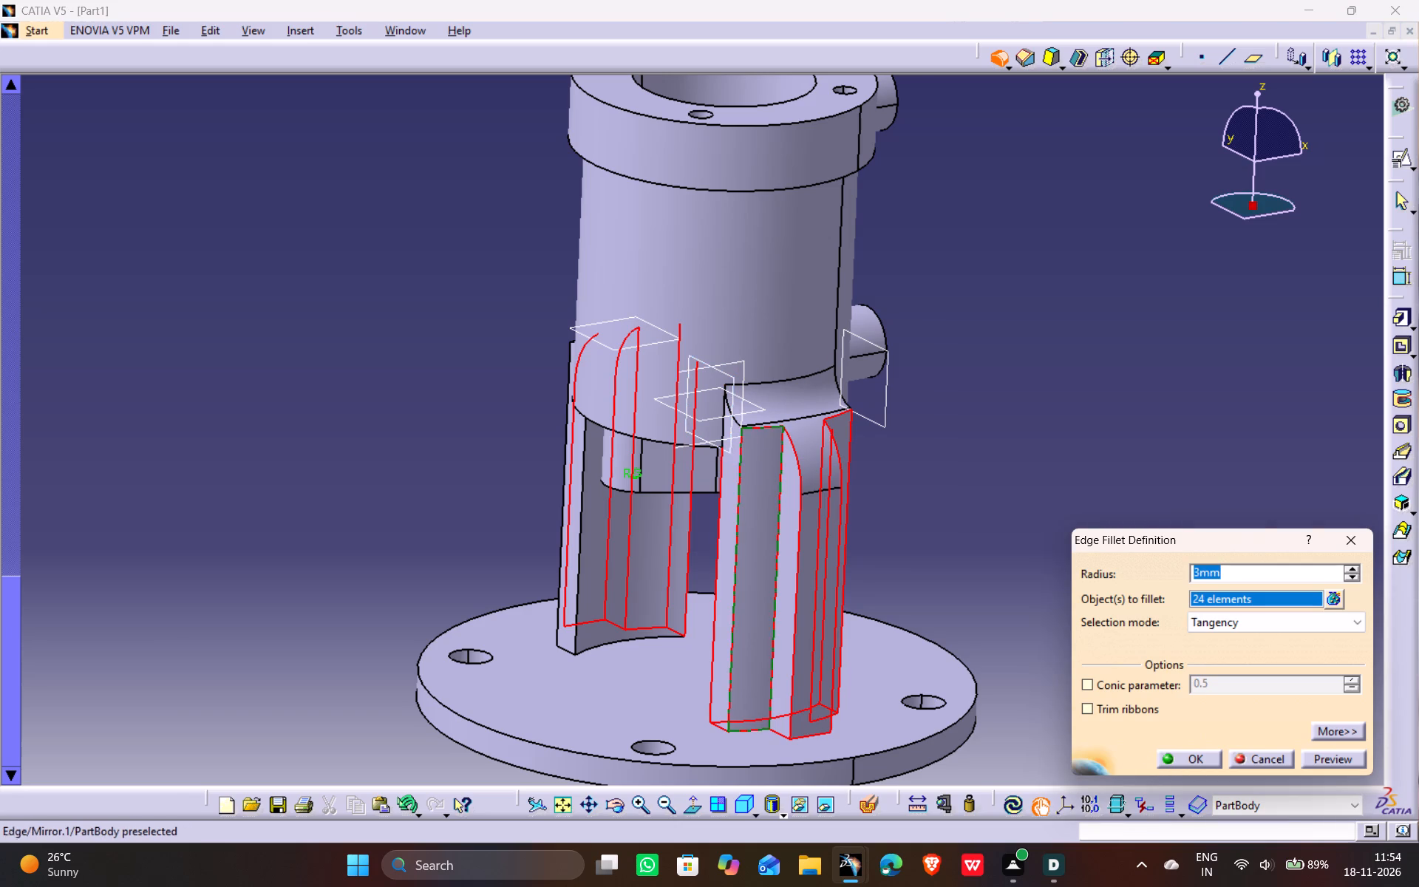
middle_click_drag(788, 576, 761, 498, "ctrl")
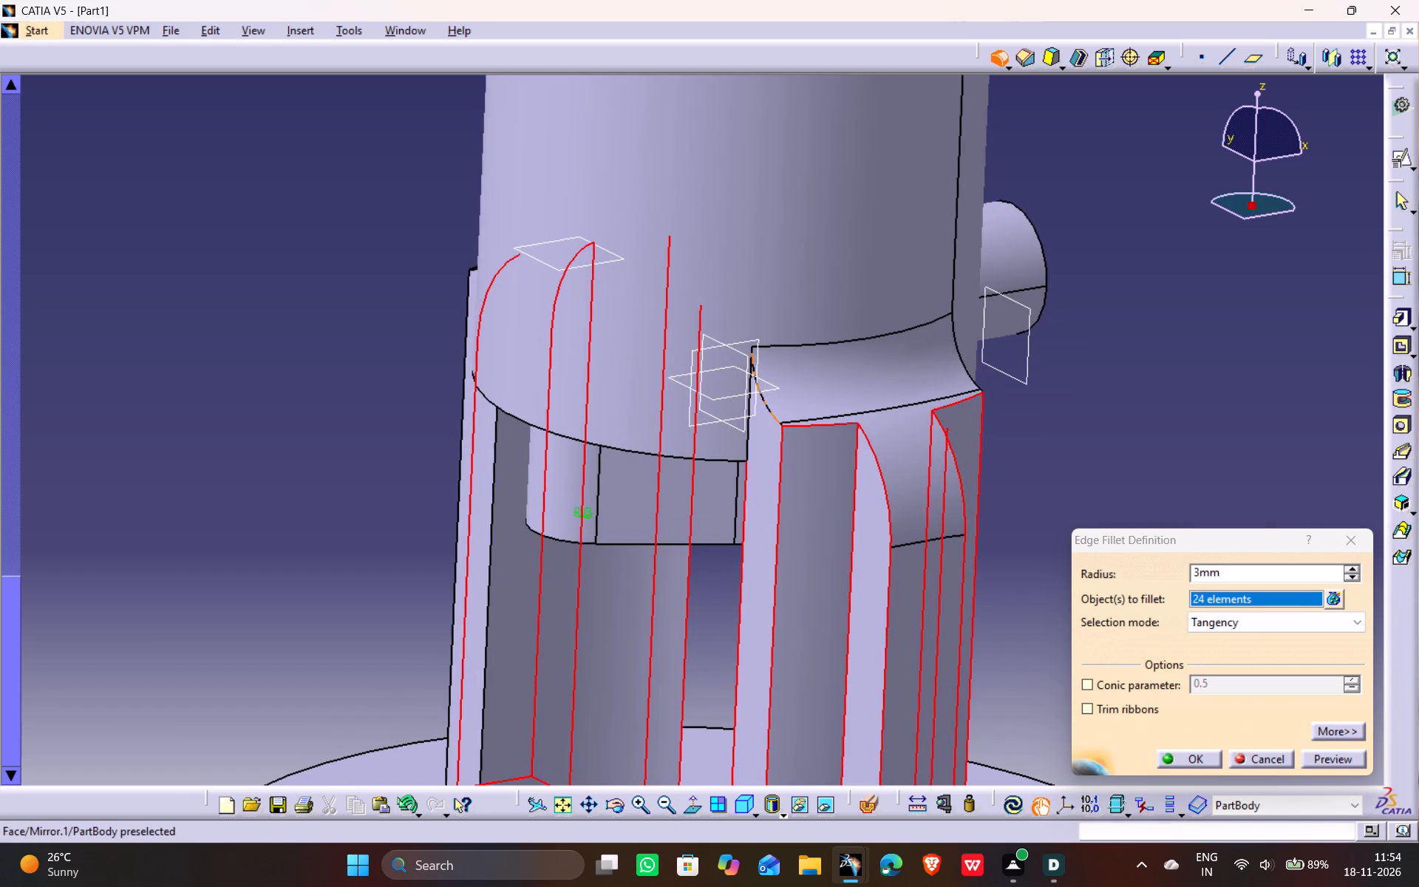
left_click(774, 414)
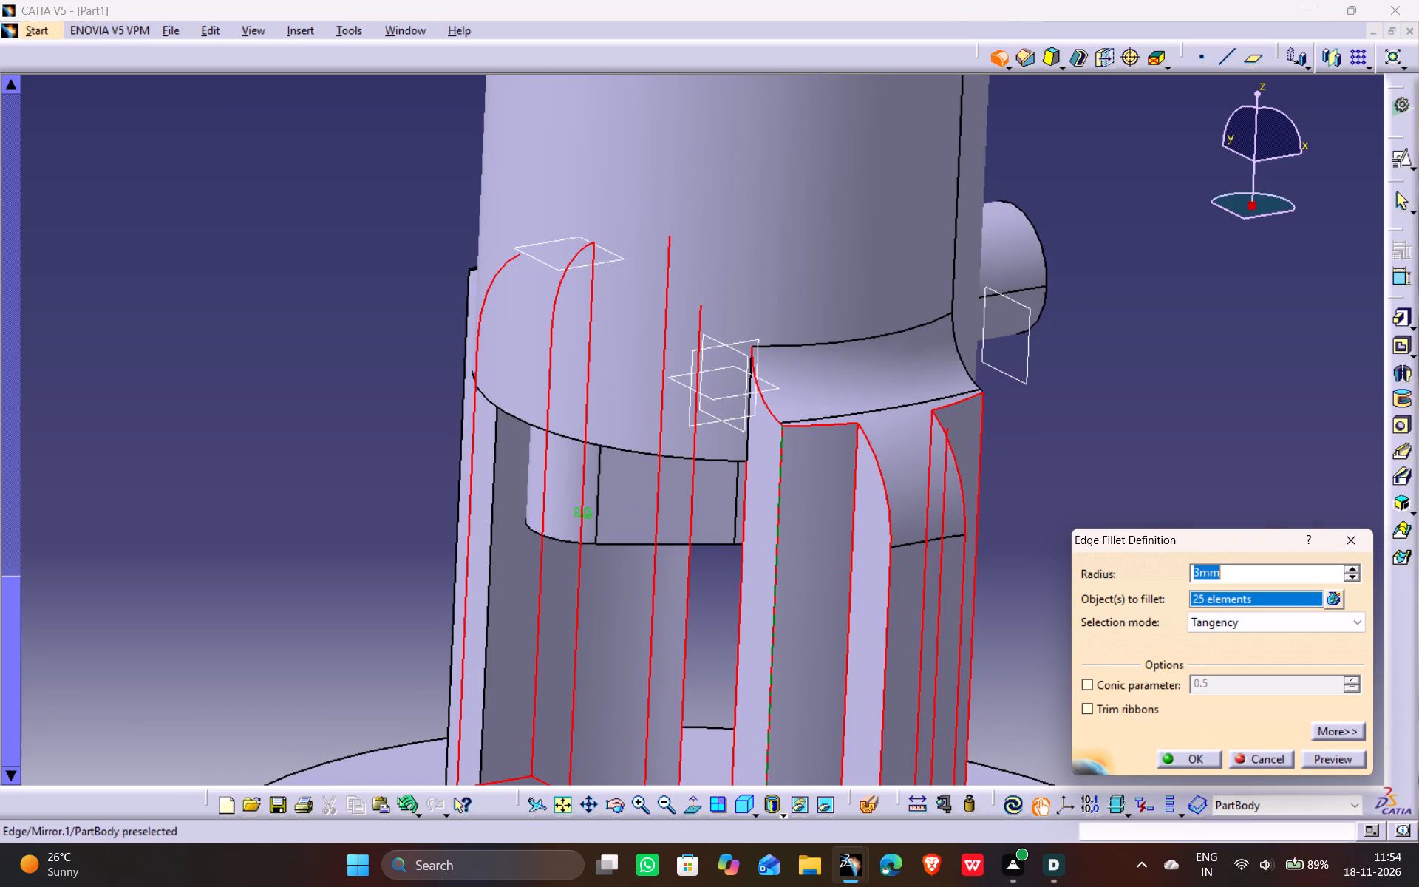
left_click(749, 430)
Add the shoulder and cylinder-side edges on the mirrored leg's other side, plus its missed bottom edge, to the 3 mm fillet.
middle_click_drag(1044, 391, 888, 391)
scroll(1044, 391, "down", 2)
left_click_drag(1044, 391, 888, 391)
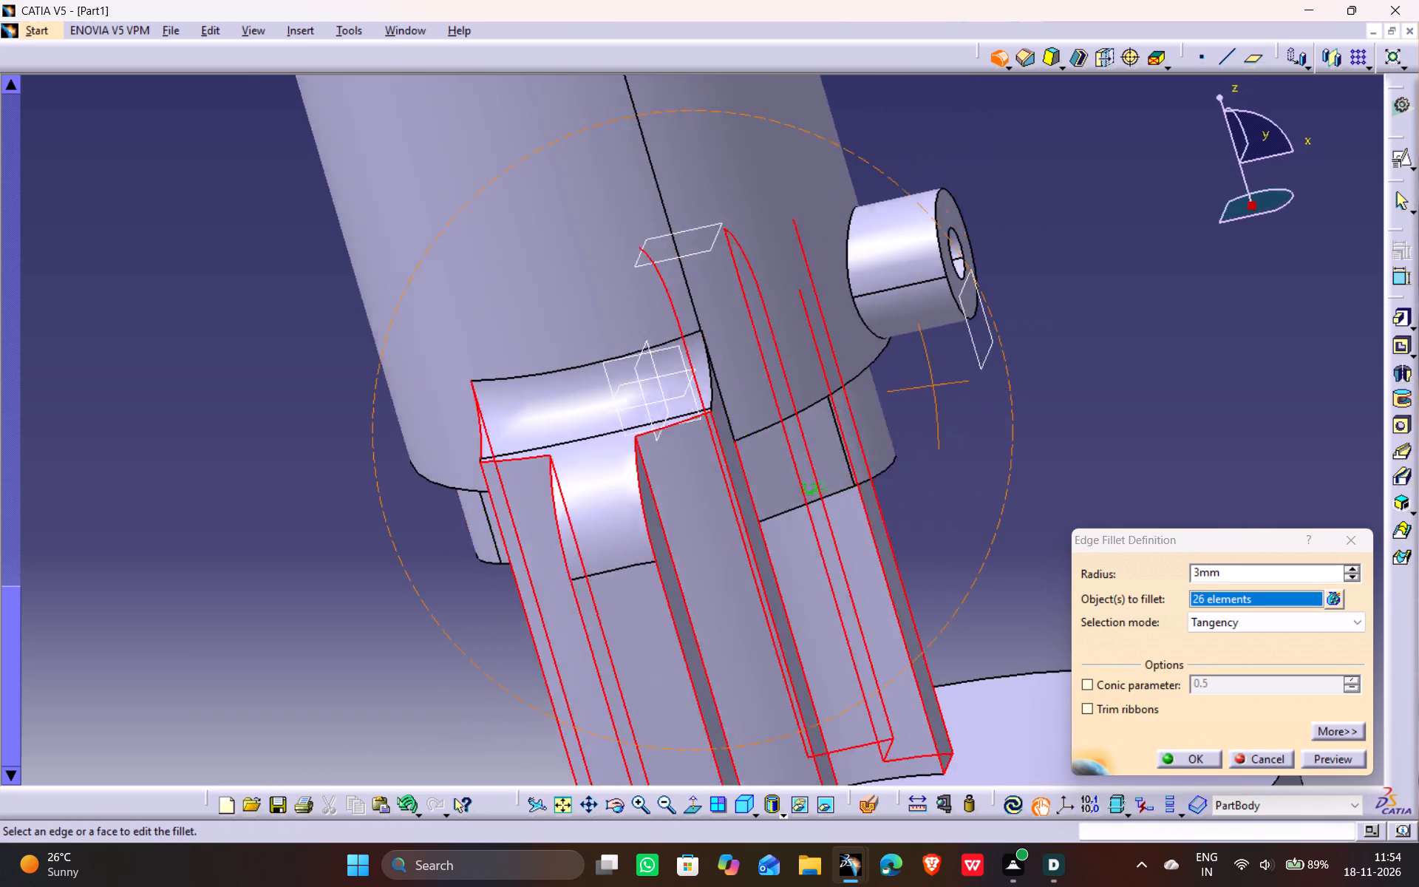
left_click_drag(888, 391, 856, 392)
middle_click_drag(888, 391, 845, 397)
middle_click_drag(791, 508, 656, 564)
scroll(789, 508, "down", 2)
left_click_drag(787, 508, 667, 566)
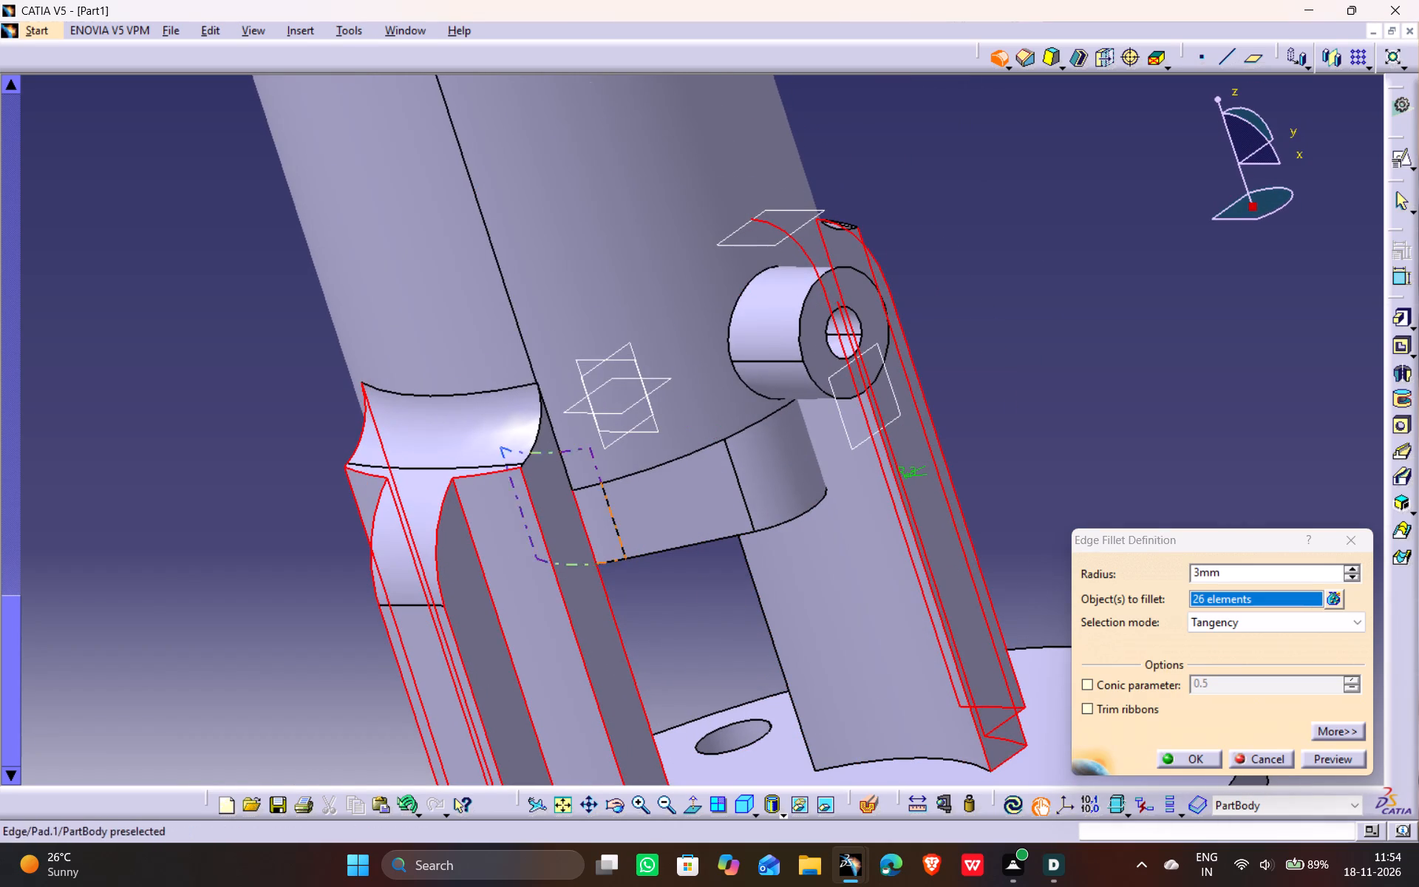
left_click(562, 459)
left_click(535, 444)
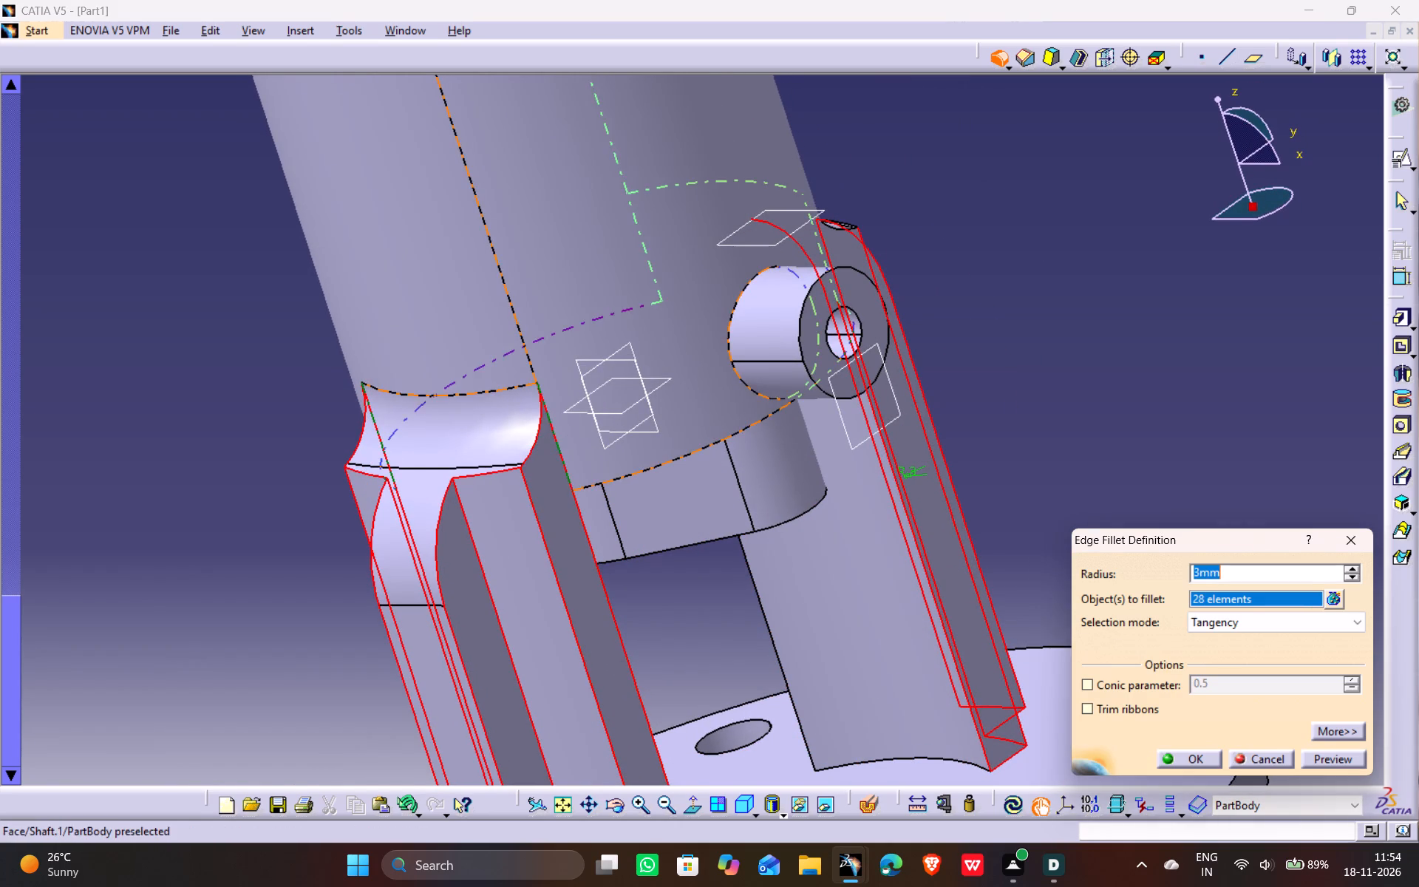
scroll(594, 440, "down", 1, "ctrl")
middle_click_drag(599, 455, 608, 485, "ctrl")
middle_click_drag(627, 612, 626, 387)
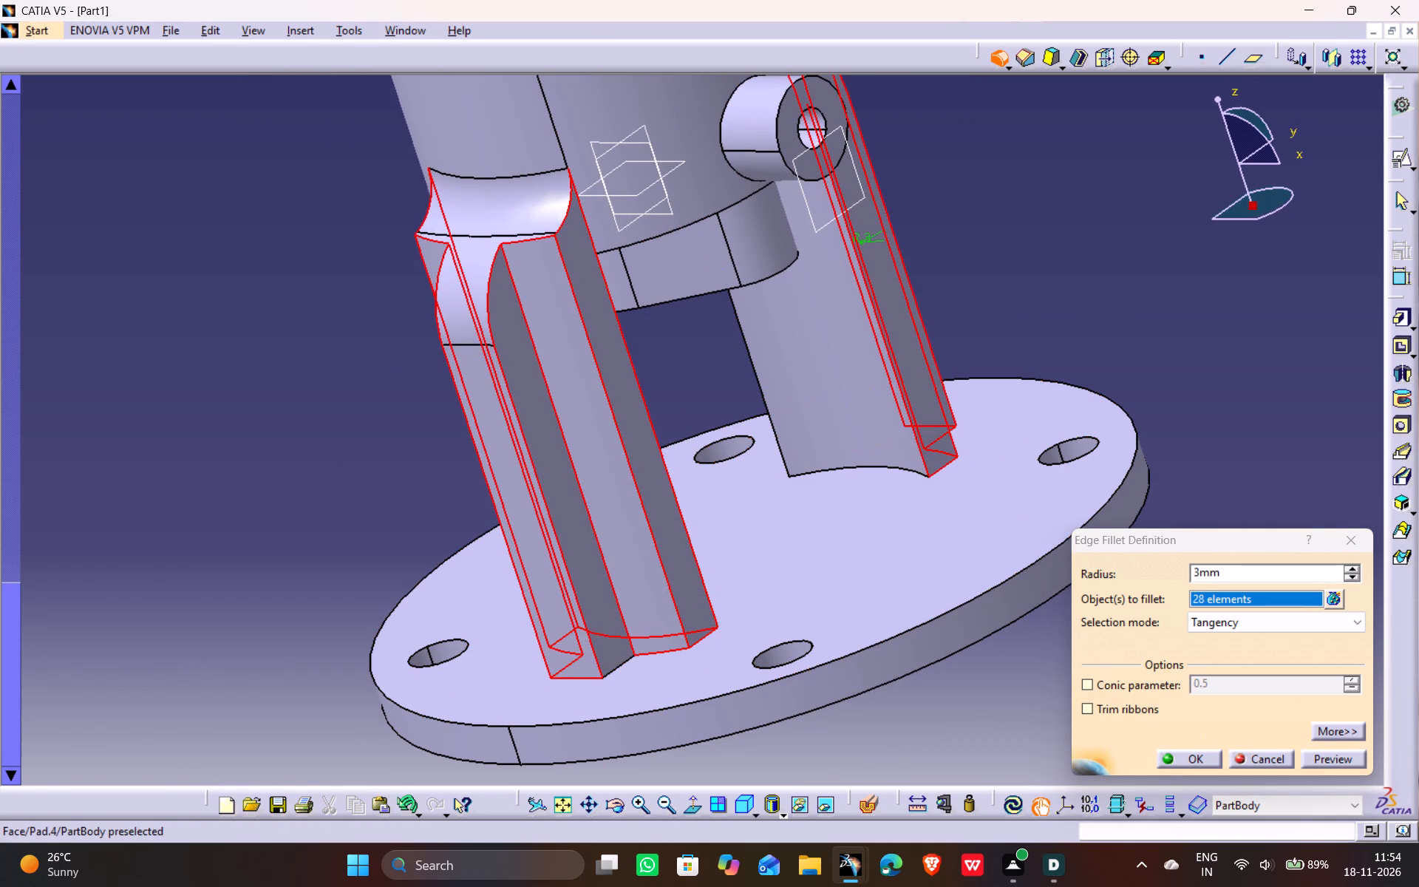
left_click(625, 662)
Add the opposite leg's concave inner bottom edge, adjacent short bottom edge and two vertical edges beside it to the 3 mm fillet.
middle_click_drag(452, 667, 846, 551)
scroll(452, 667, "down", 3)
left_click_drag(452, 667, 844, 551)
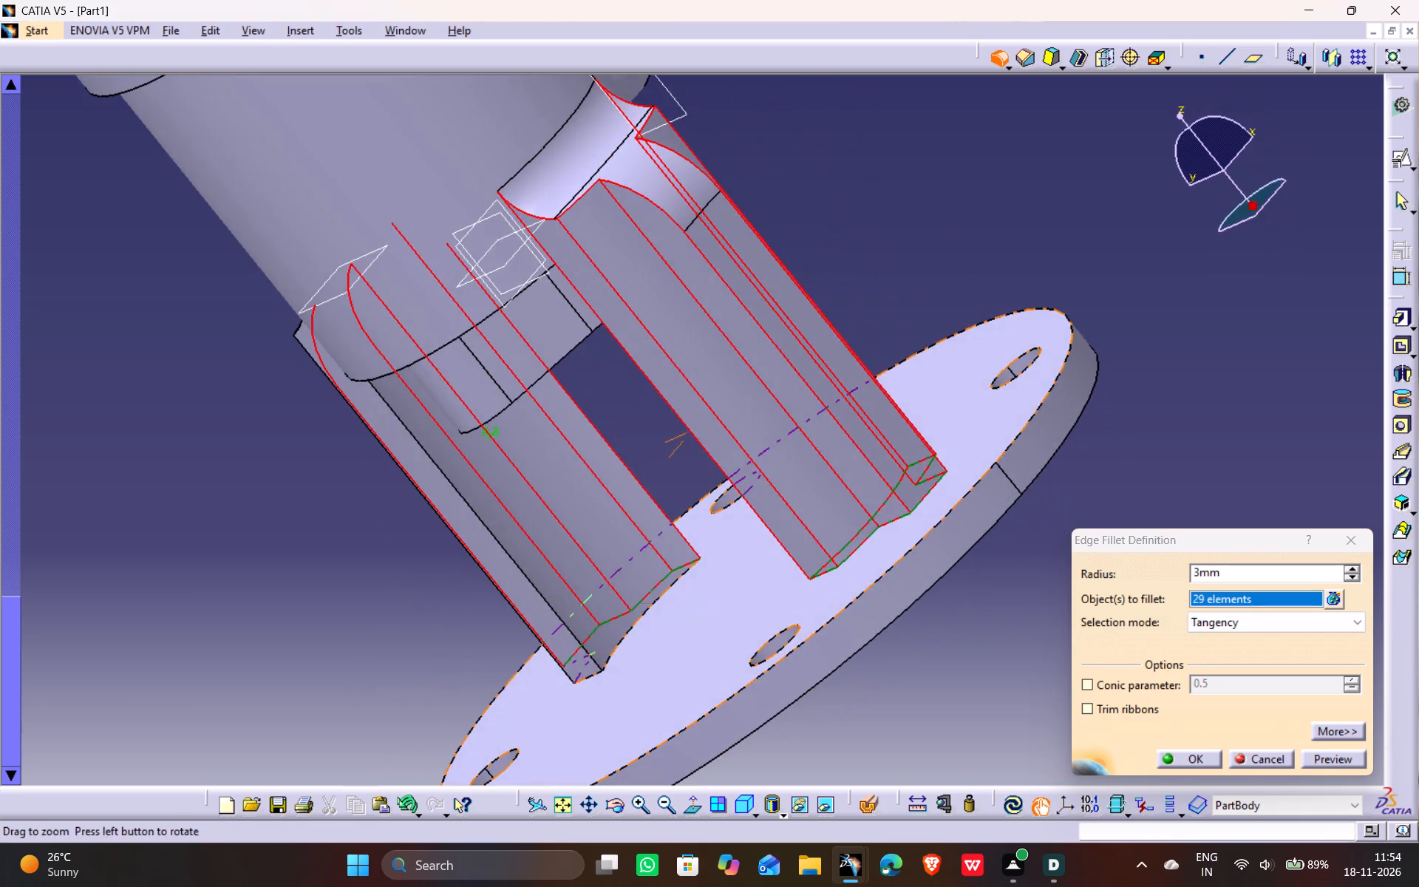
scroll(497, 551, "down", 3)
middle_click_drag(497, 551, 800, 470)
left_click_drag(497, 551, 795, 469)
middle_click_drag(1206, 359, 1217, 541)
scroll(1206, 359, "down", 3)
left_click_drag(1202, 360, 1217, 541)
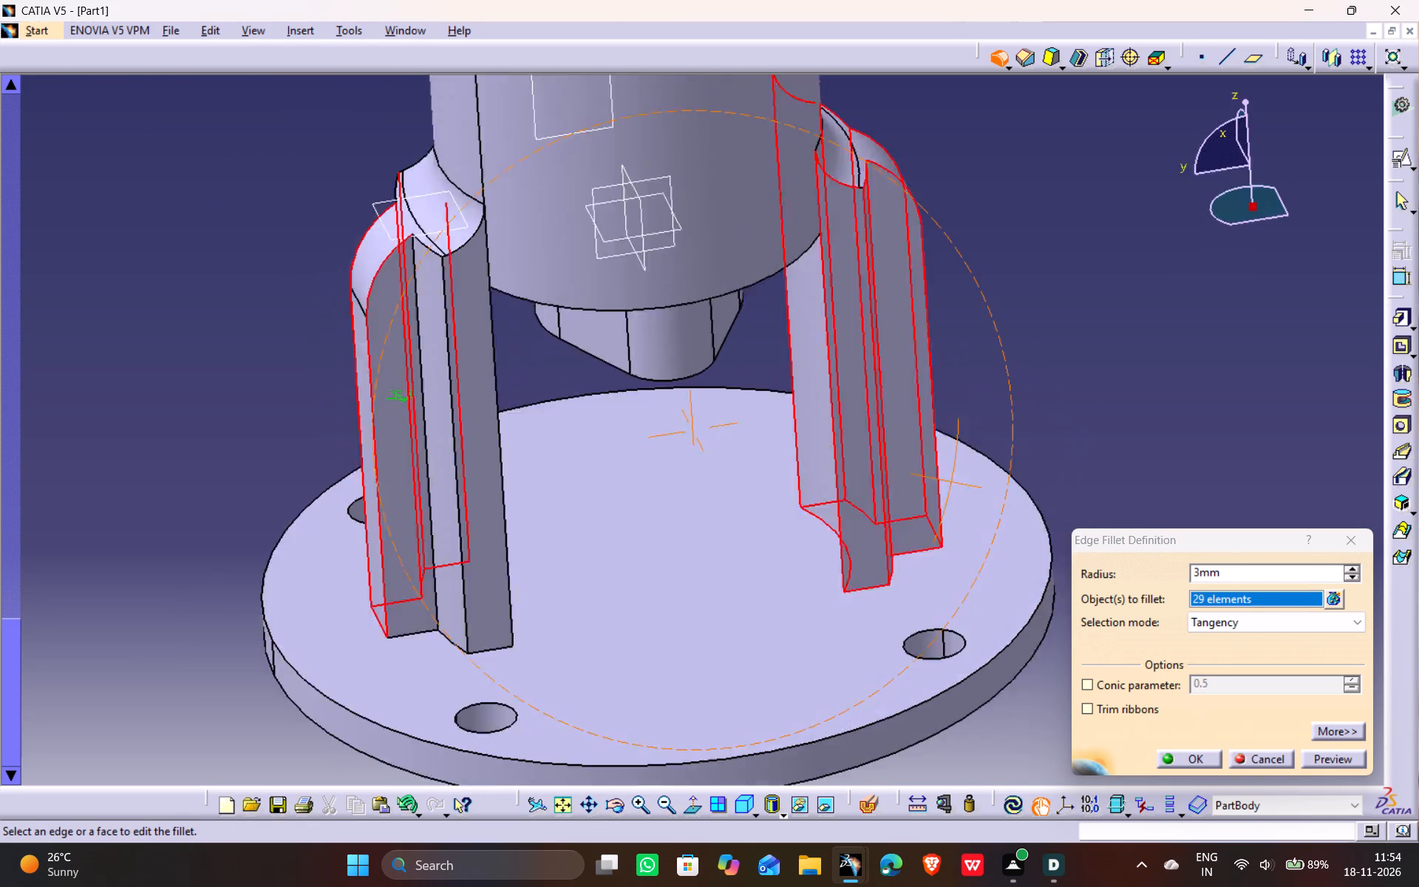
left_click_drag(1217, 541, 1209, 657)
middle_click_drag(1217, 541, 1208, 658)
scroll(1209, 657, "down", 1)
scroll(1089, 378, "down", 4)
middle_click_drag(1089, 378, 908, 437)
left_click_drag(1086, 378, 908, 437)
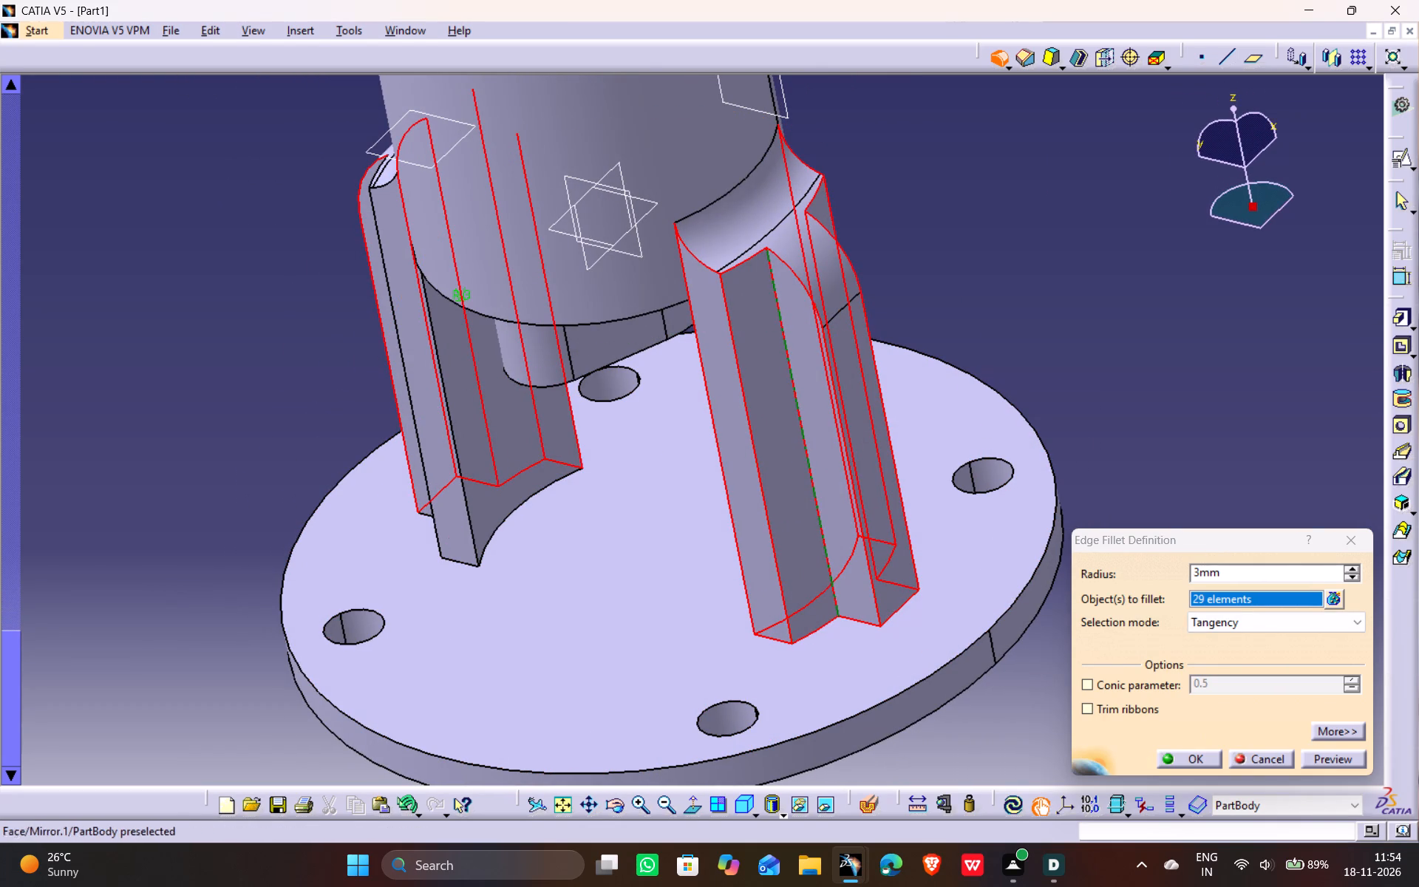
scroll(253, 534, "down", 1)
left_click(497, 526)
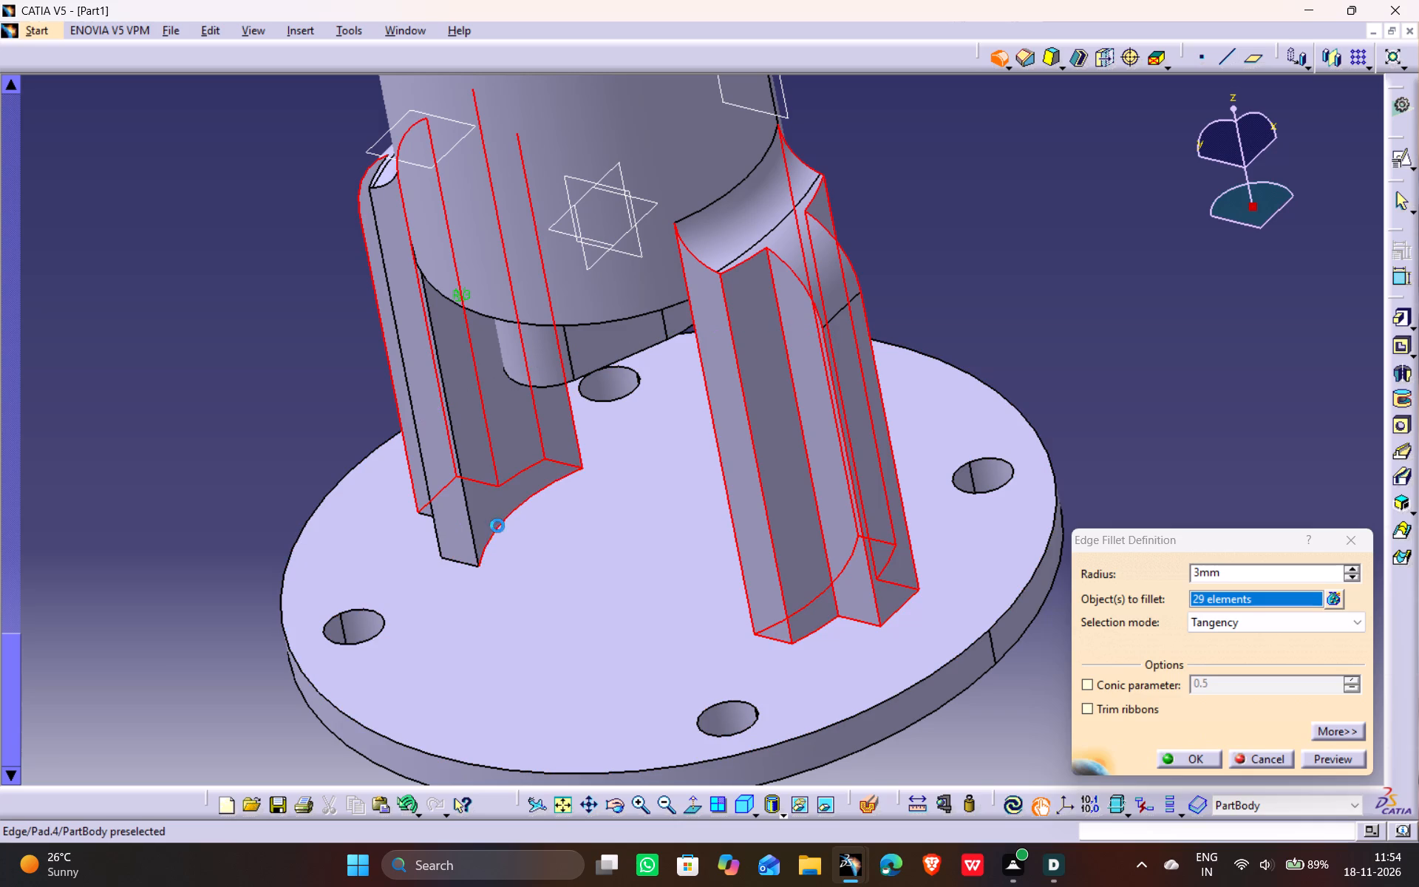
left_click(466, 563)
left_click(479, 546)
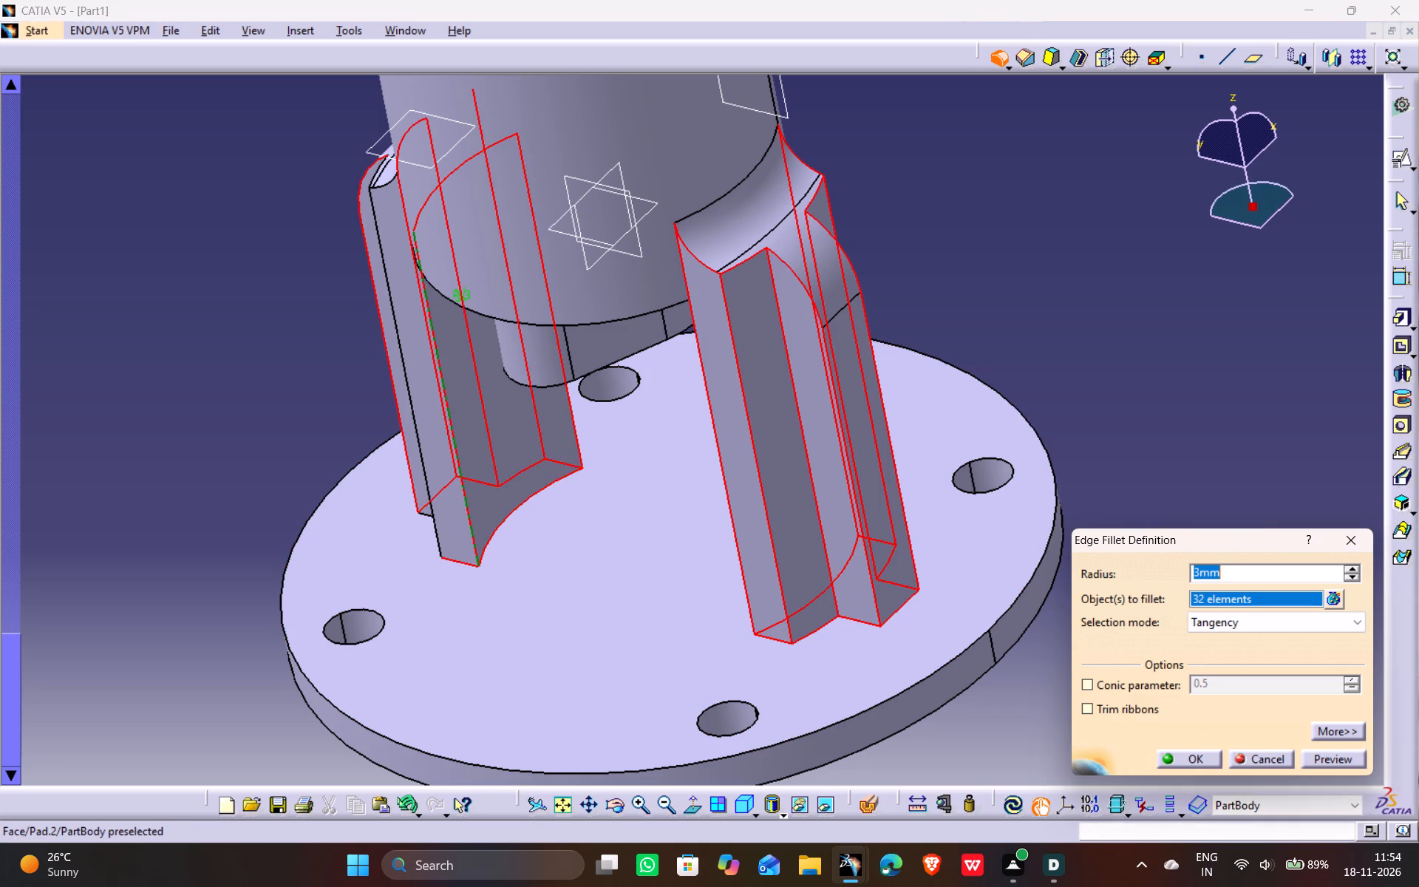
left_click(501, 503)
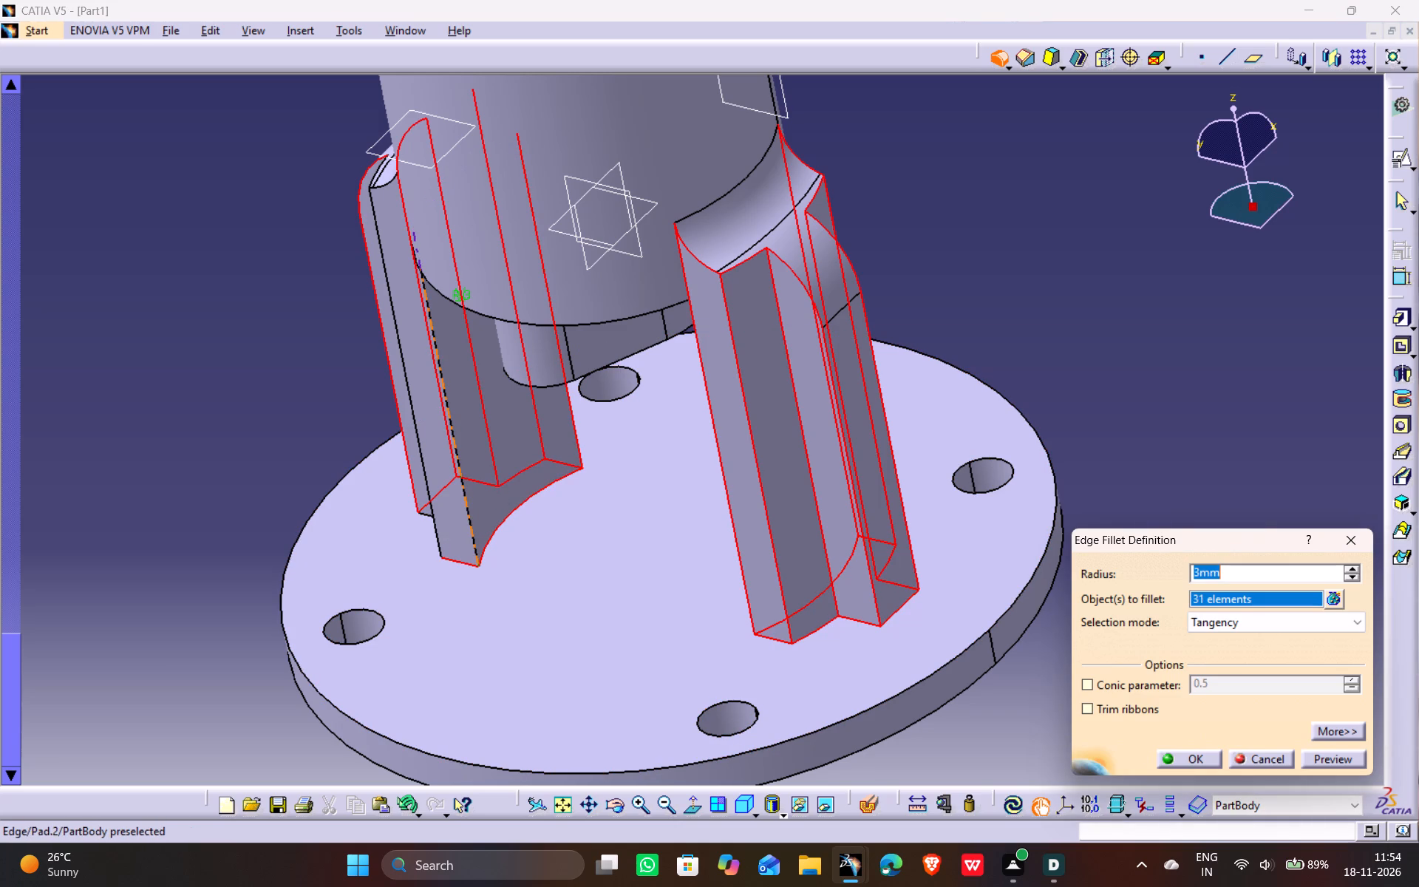
left_click(471, 531)
left_click(435, 529)
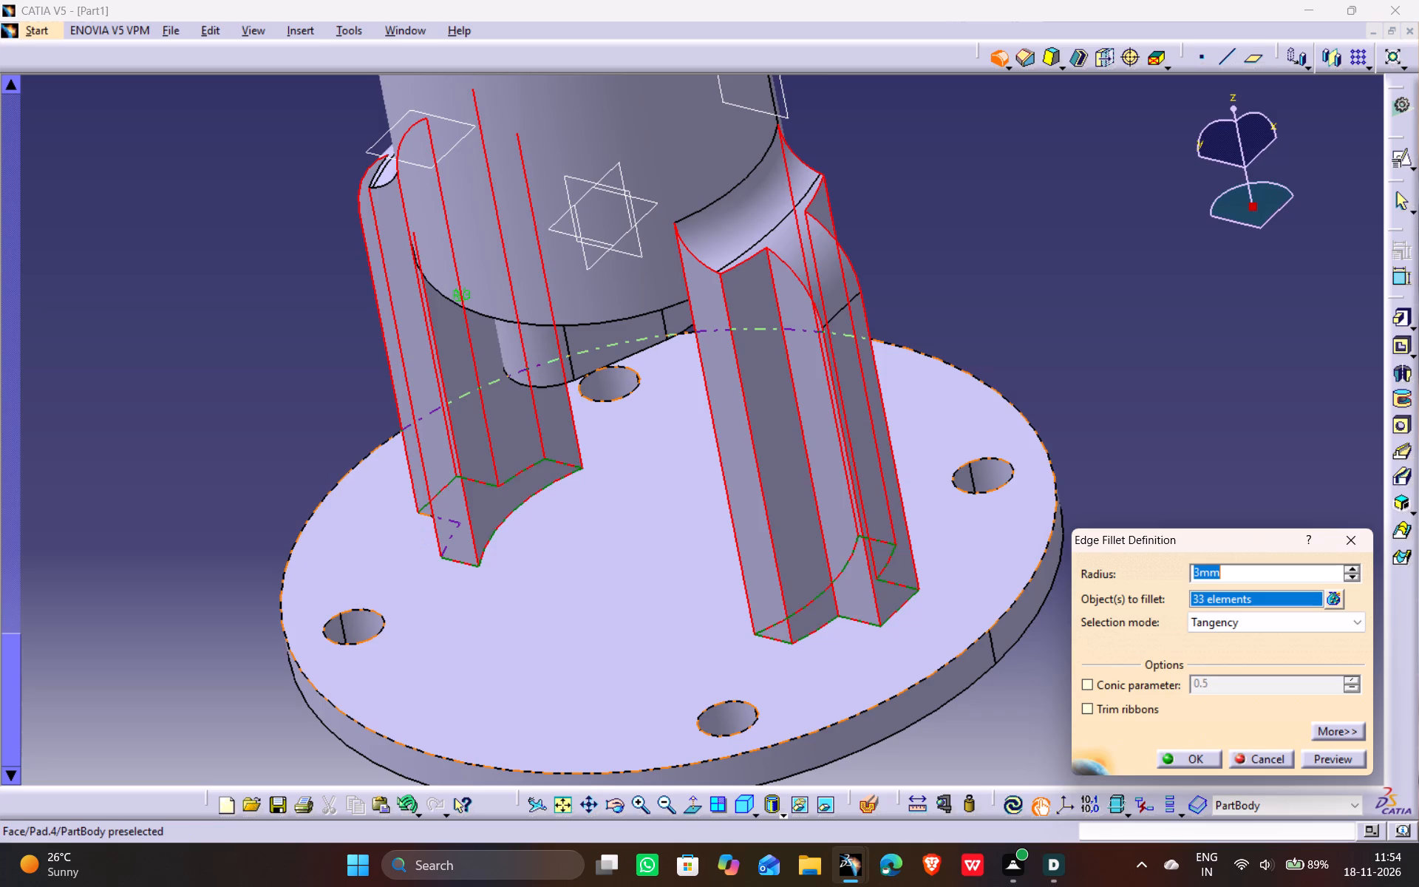
Add that leg's two curved shoulder edges, top edge, vertical rib corner and remaining bottom edges to the 3 mm fillet.
middle_click_drag(341, 546, 739, 628)
scroll(341, 546, "down", 2)
left_click_drag(341, 546, 734, 628)
scroll(565, 542, "down", 1)
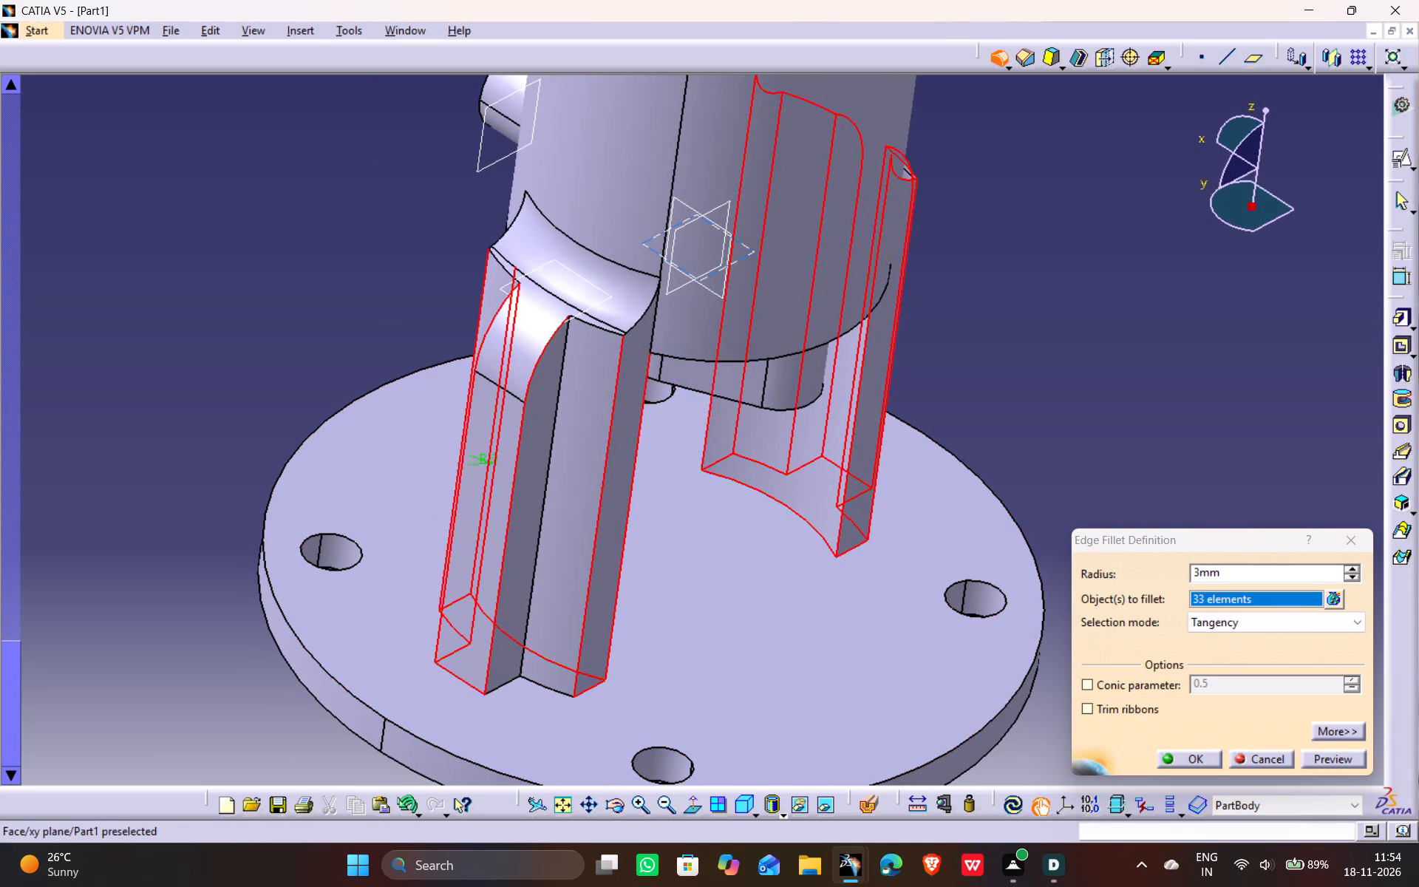
left_click(648, 310)
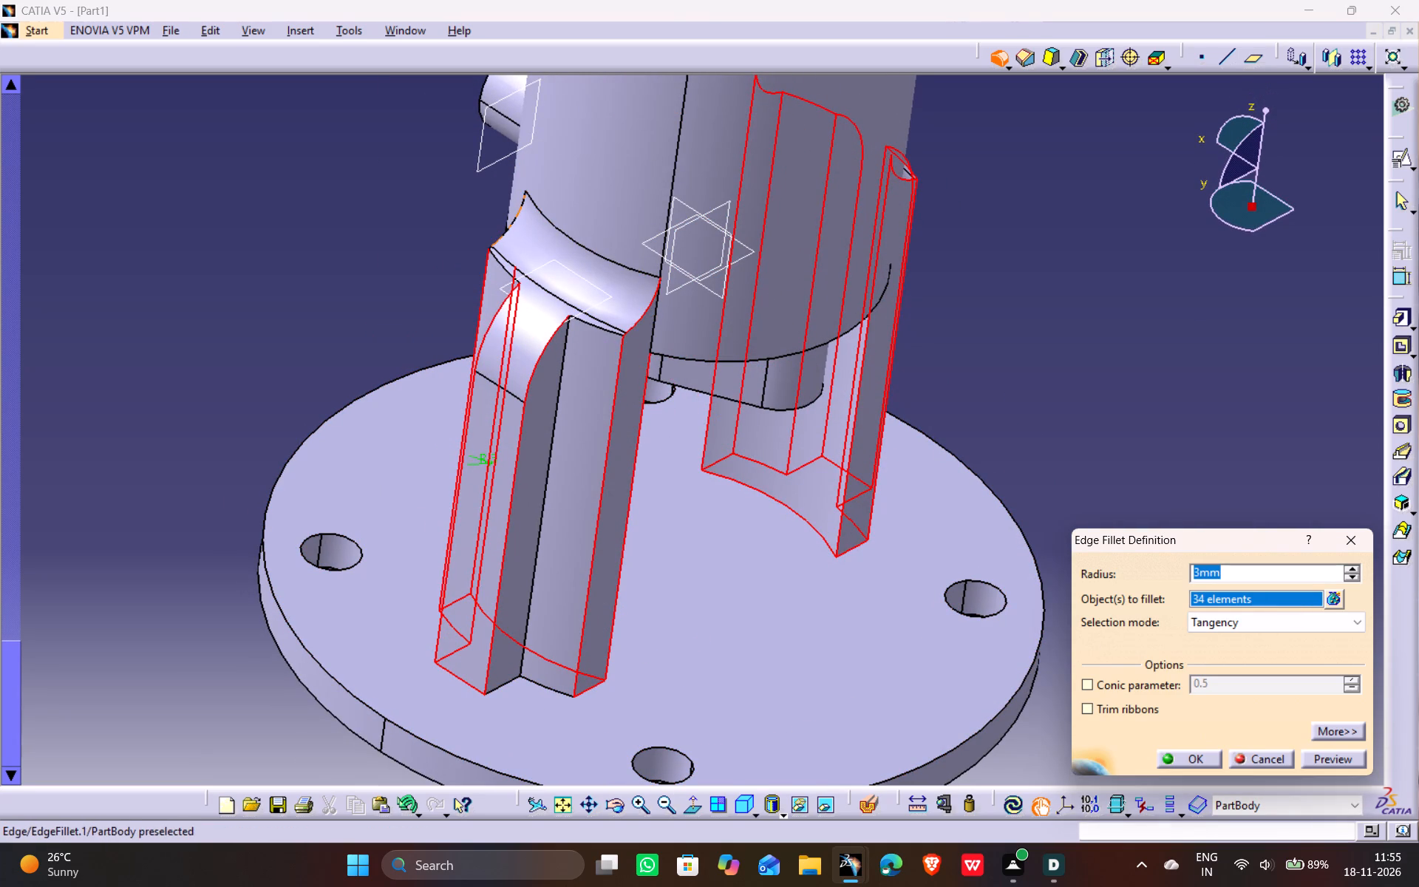
left_click(506, 232)
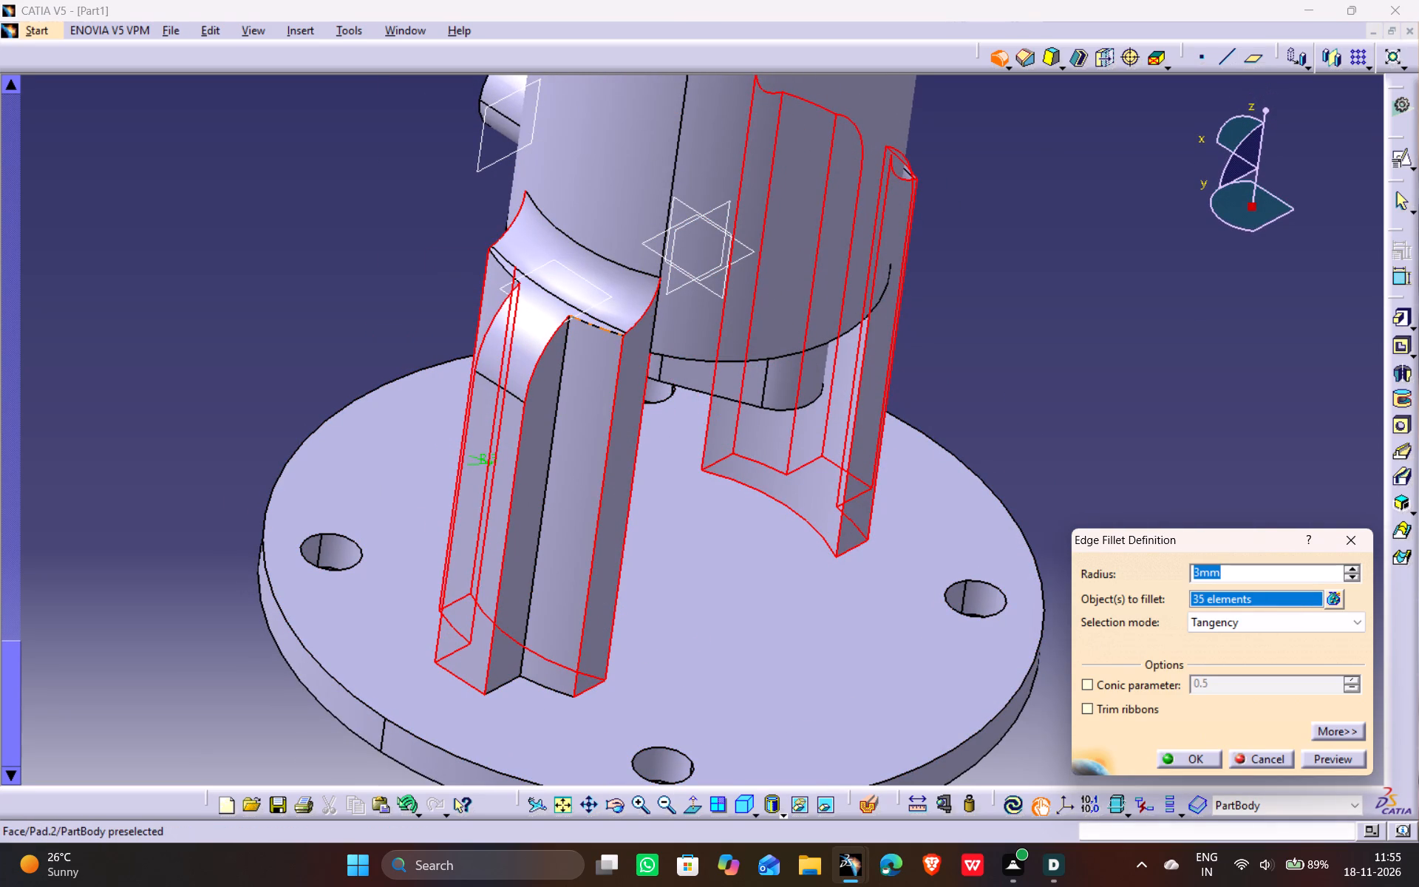
left_click(605, 330)
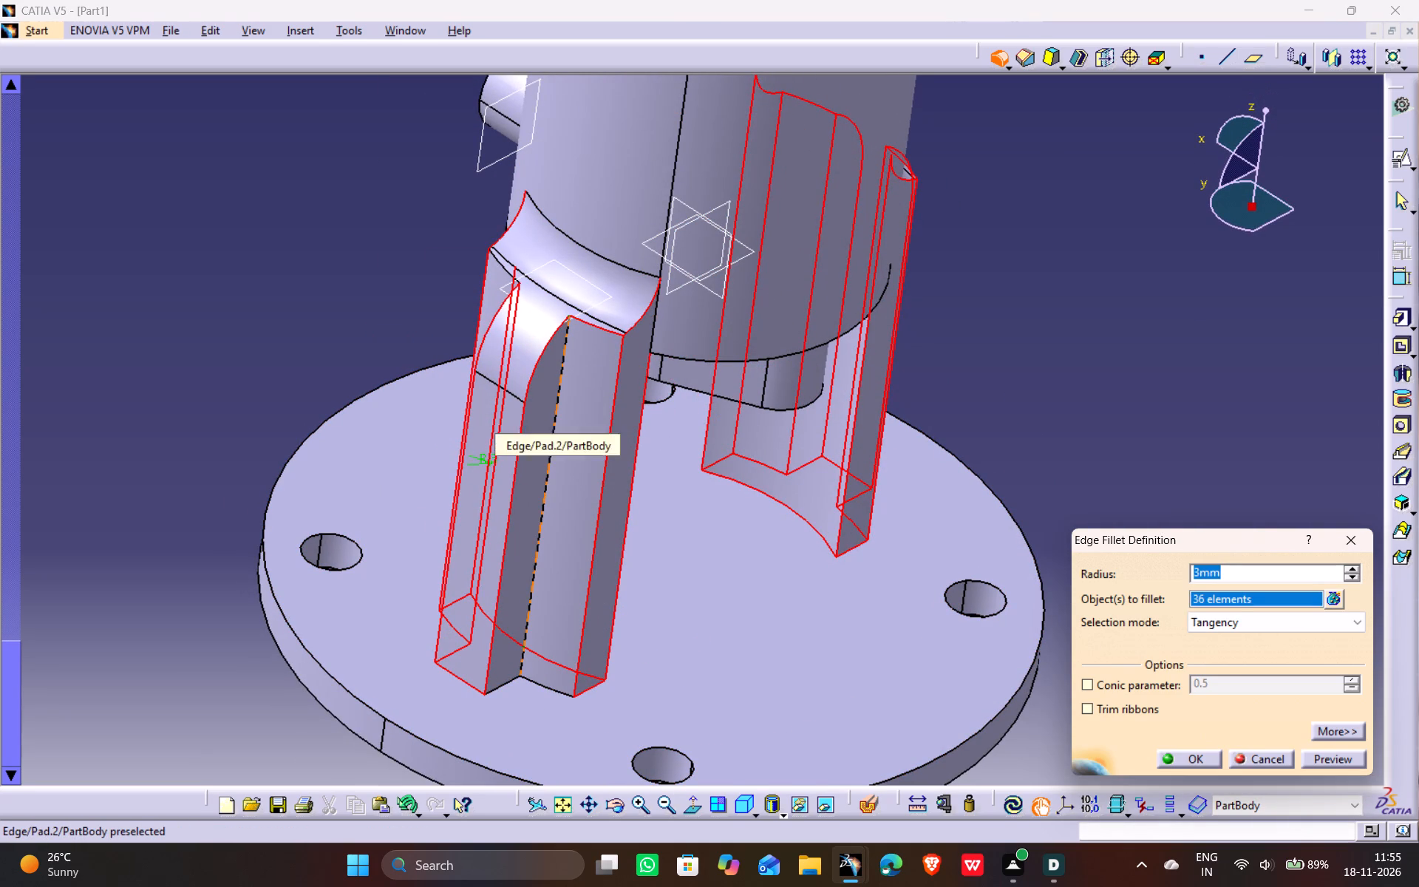
left_click(556, 415)
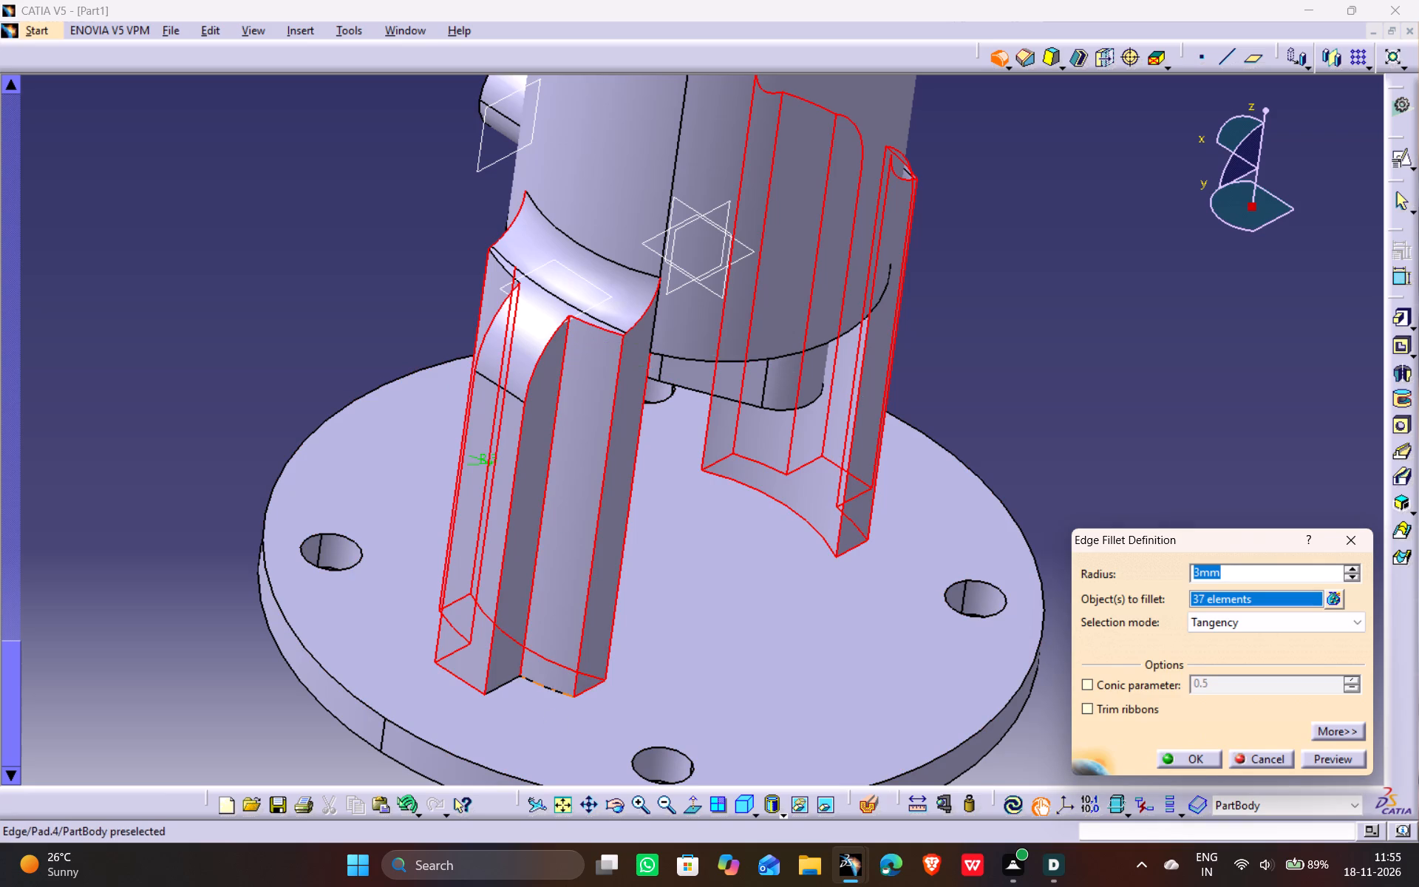
left_click(545, 684)
left_click(513, 680)
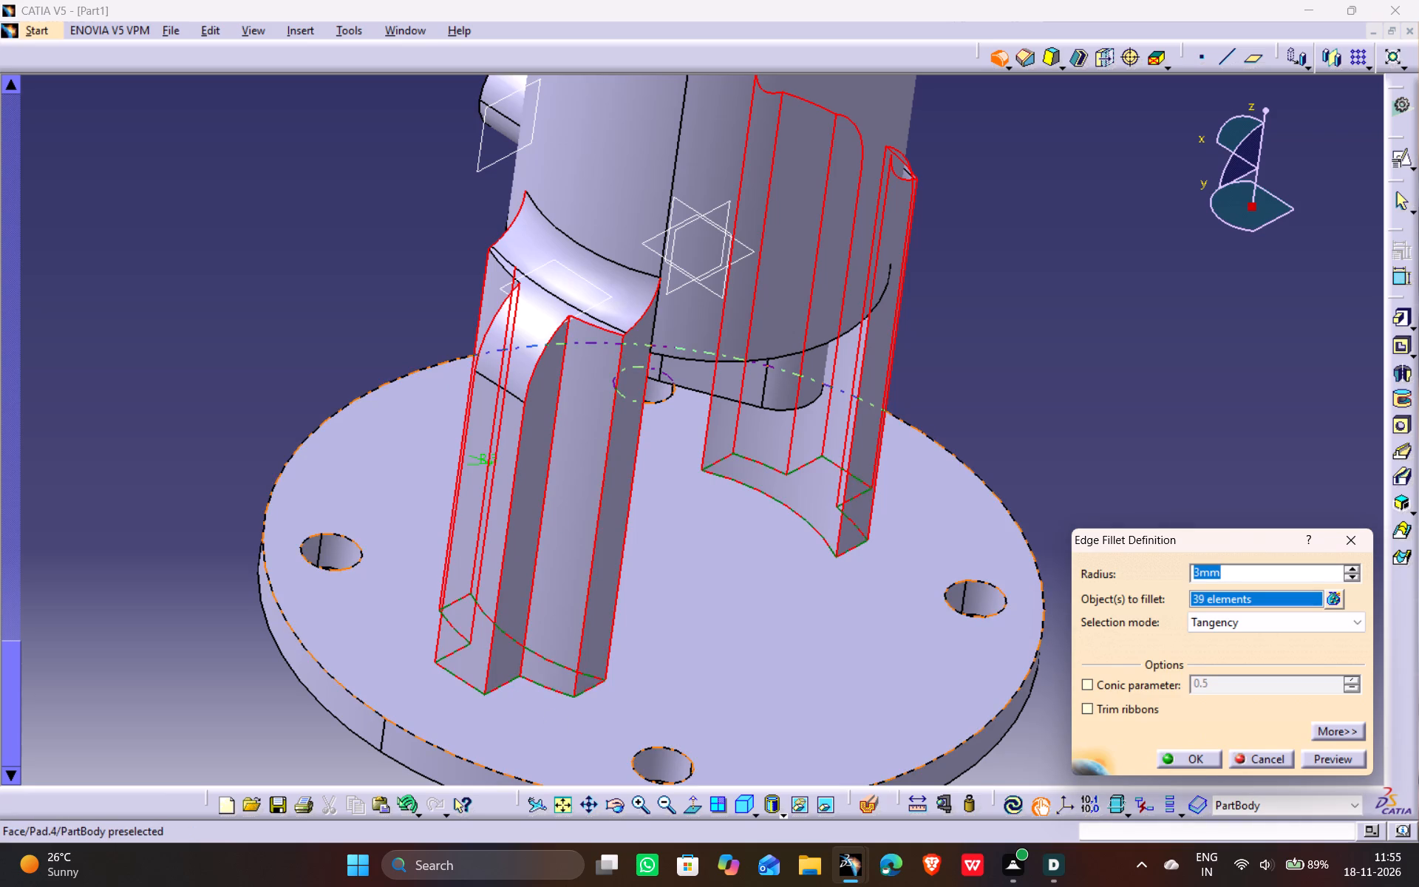
Add the same leg's short vertical edges along the cylinder on both sides and its remaining top edge to the 3 mm fillet.
middle_click_drag(389, 529, 643, 637)
scroll(389, 529, "down", 2)
left_click_drag(389, 529, 643, 646)
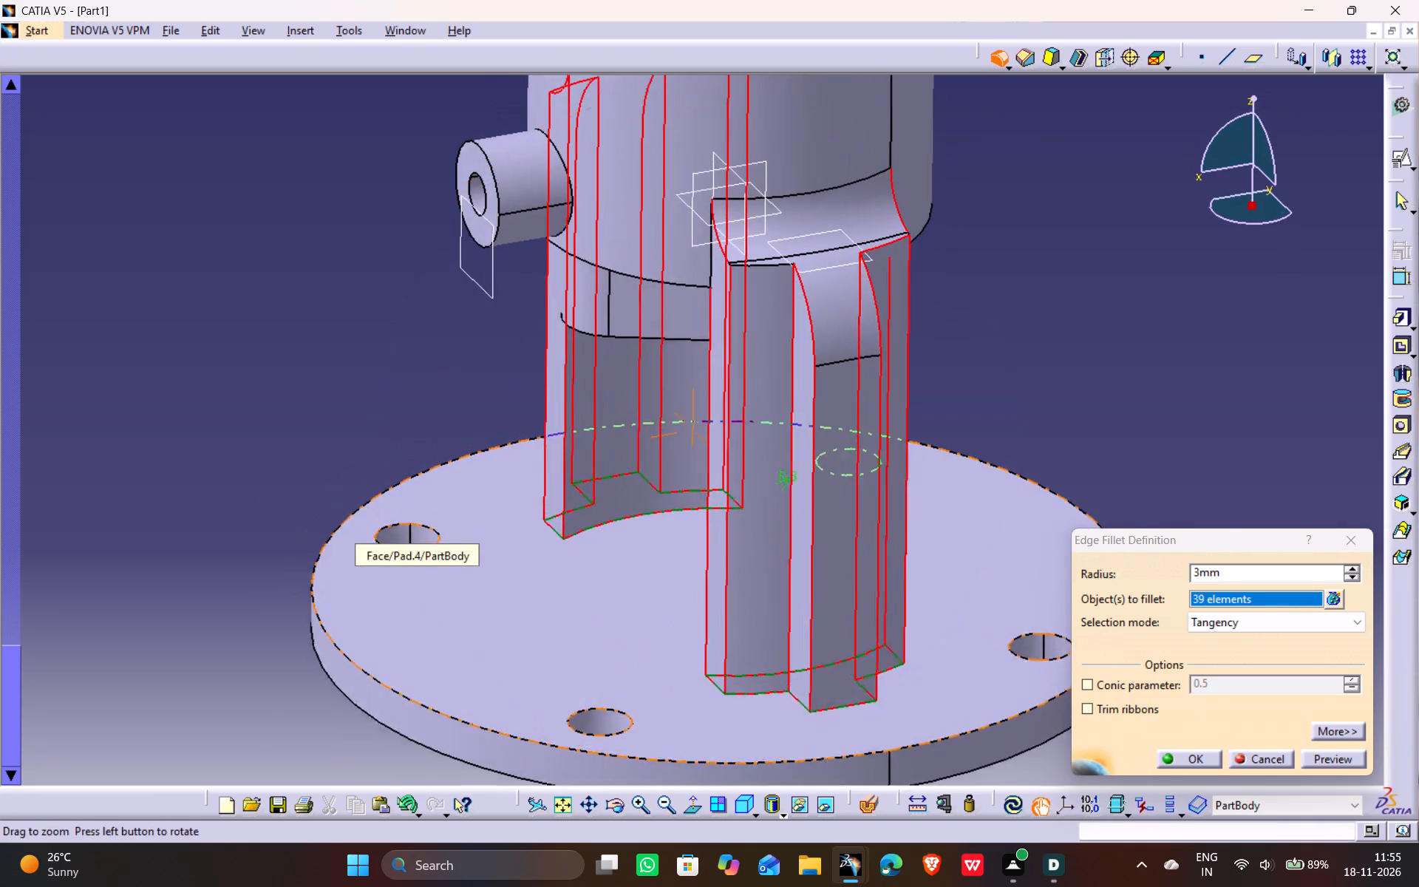
middle_click_drag(643, 637, 639, 622)
scroll(578, 546, "down", 3)
middle_click_drag(578, 546, 729, 568)
left_click_drag(578, 546, 727, 568)
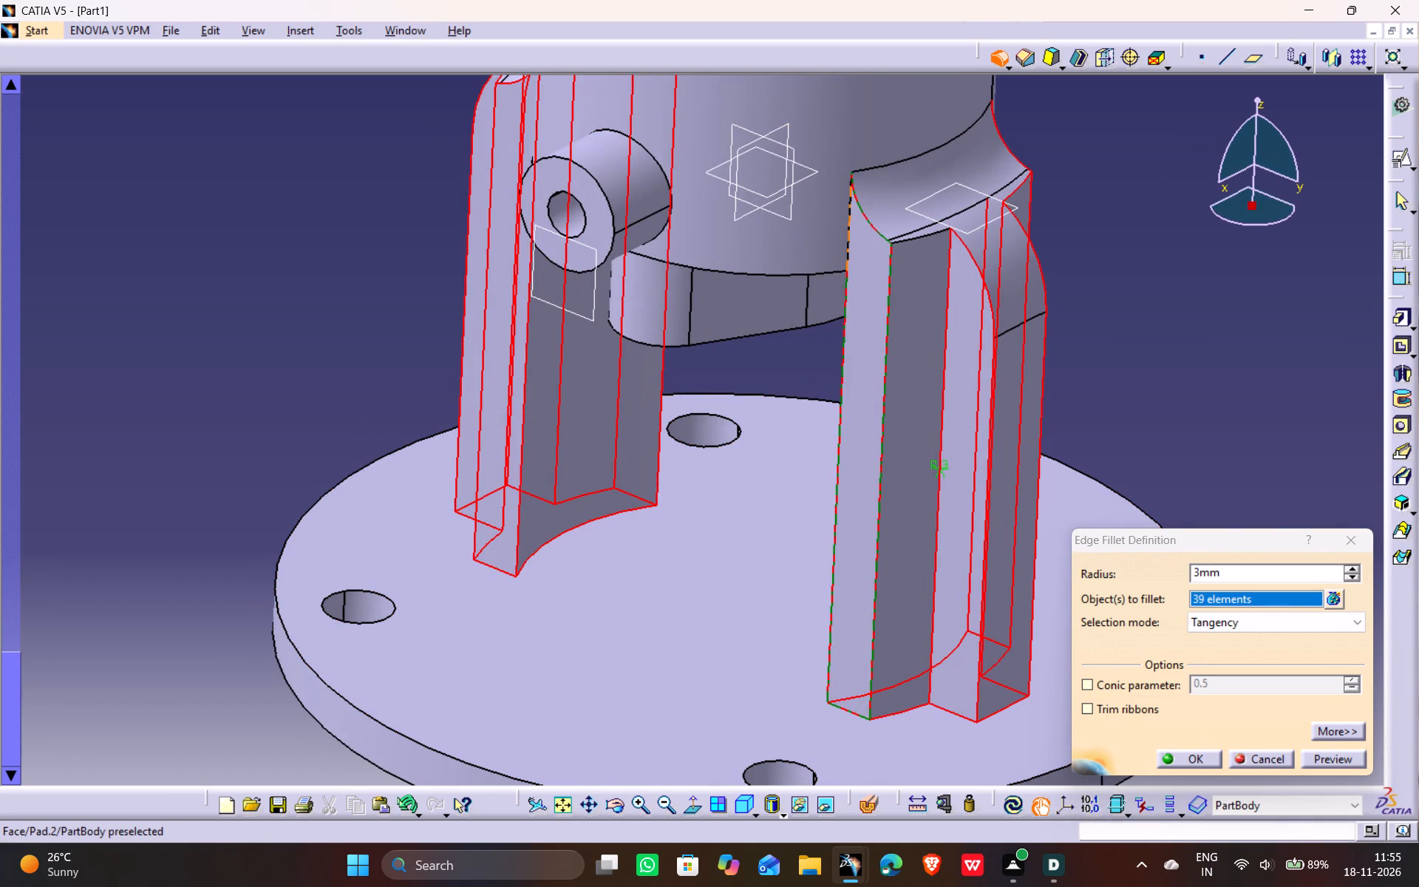
left_click(849, 232)
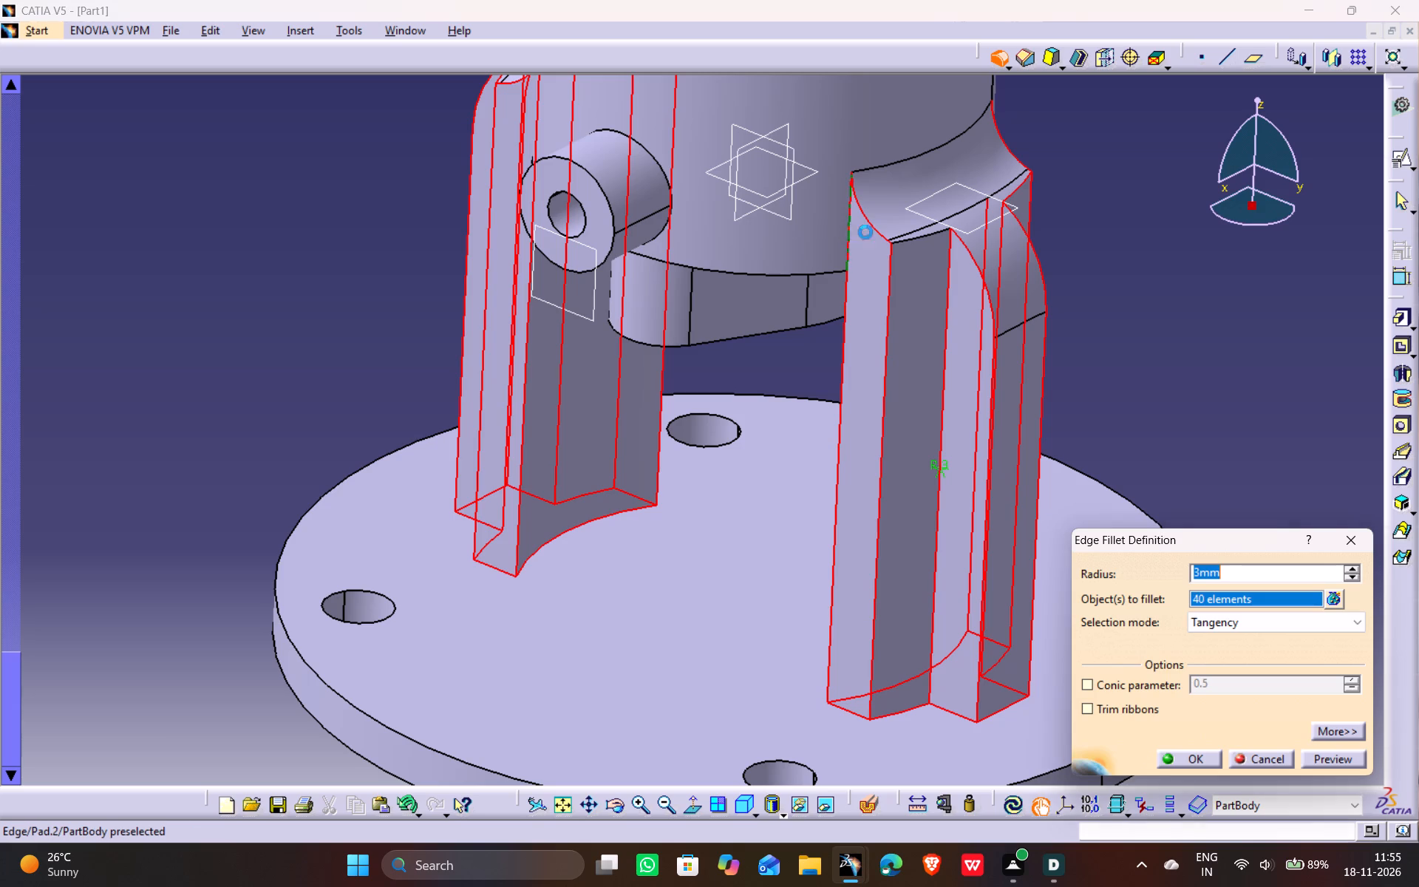
left_click(933, 237)
scroll(1160, 248, "down", 3)
middle_click_drag(1159, 248, 890, 330)
left_click_drag(1158, 248, 890, 330)
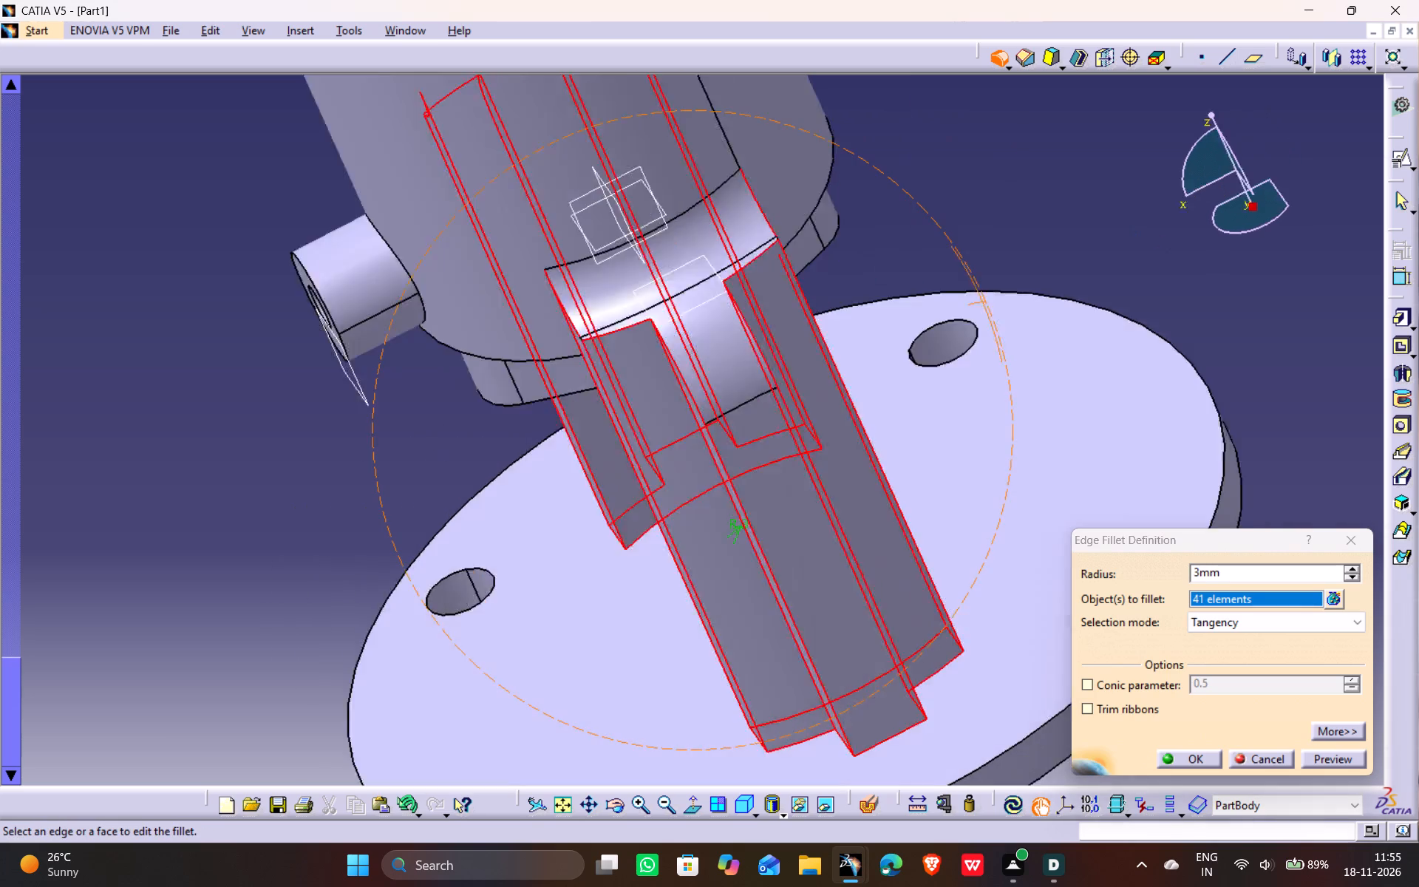
left_click_drag(890, 330, 735, 461)
middle_click_drag(890, 330, 620, 467)
left_click_drag(697, 489, 681, 498)
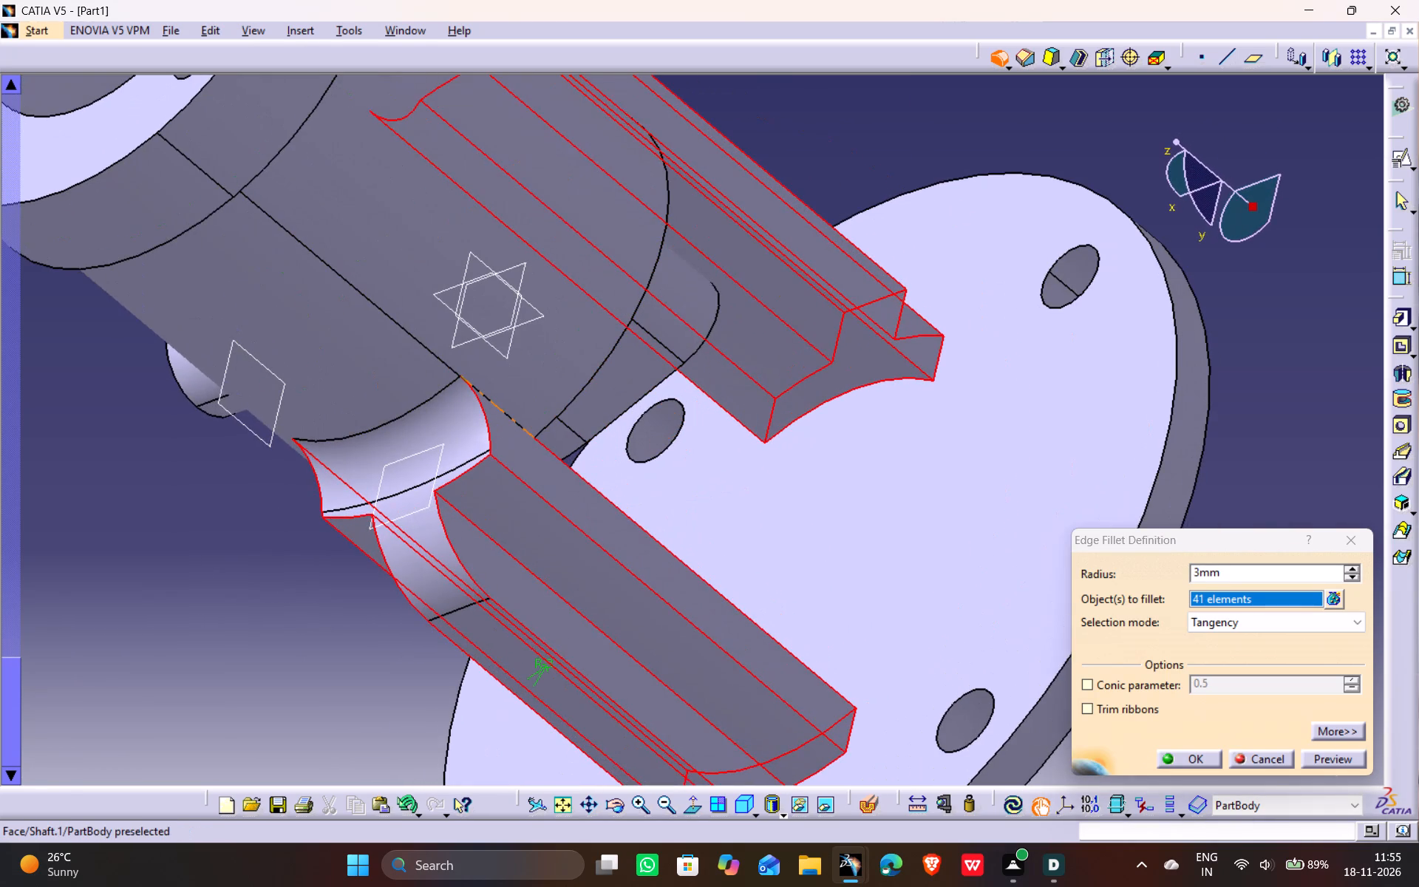
left_click(514, 418)
middle_click_drag(891, 245, 805, 480)
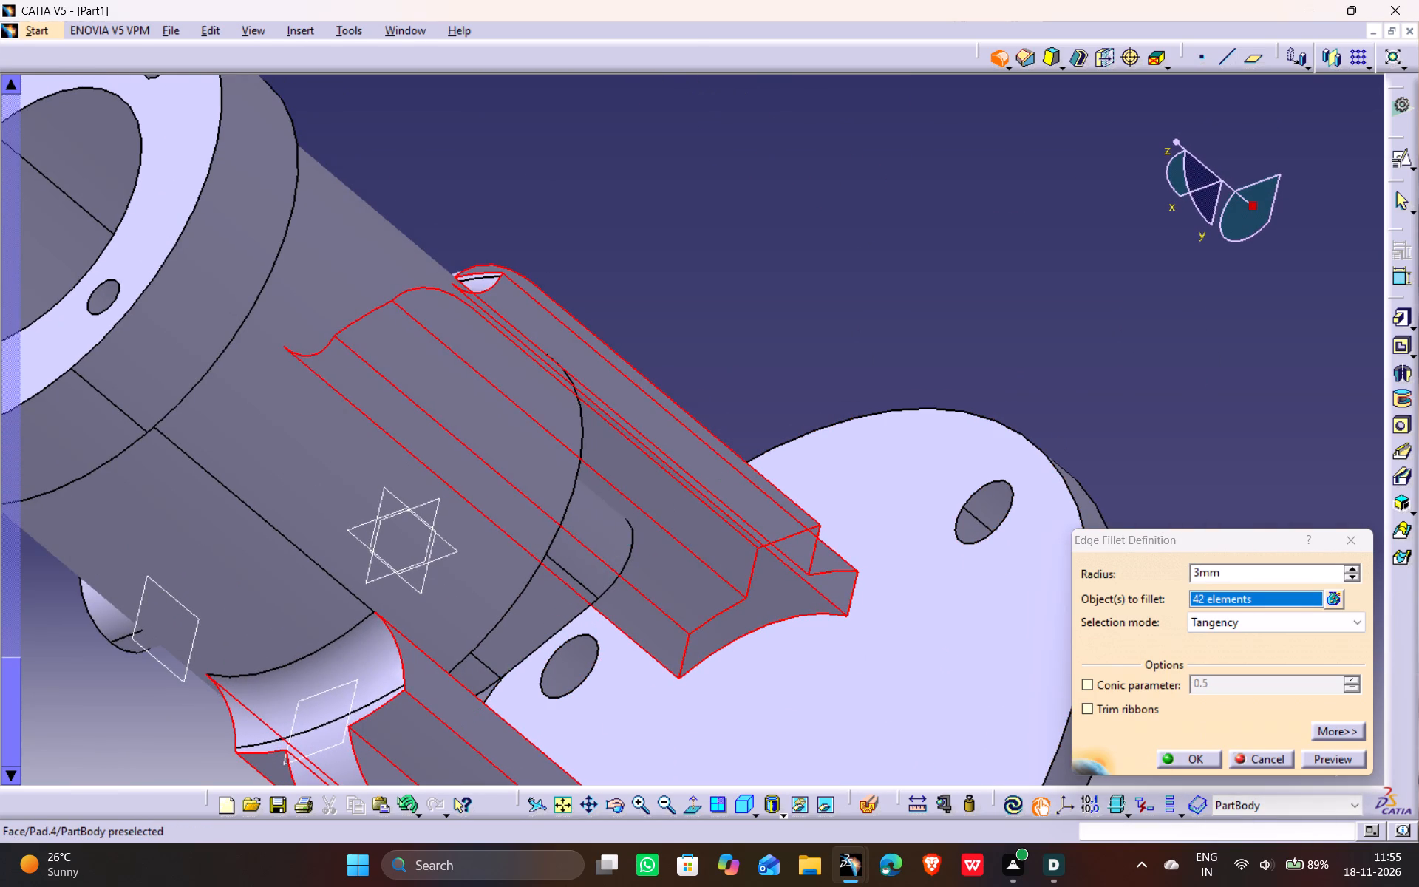
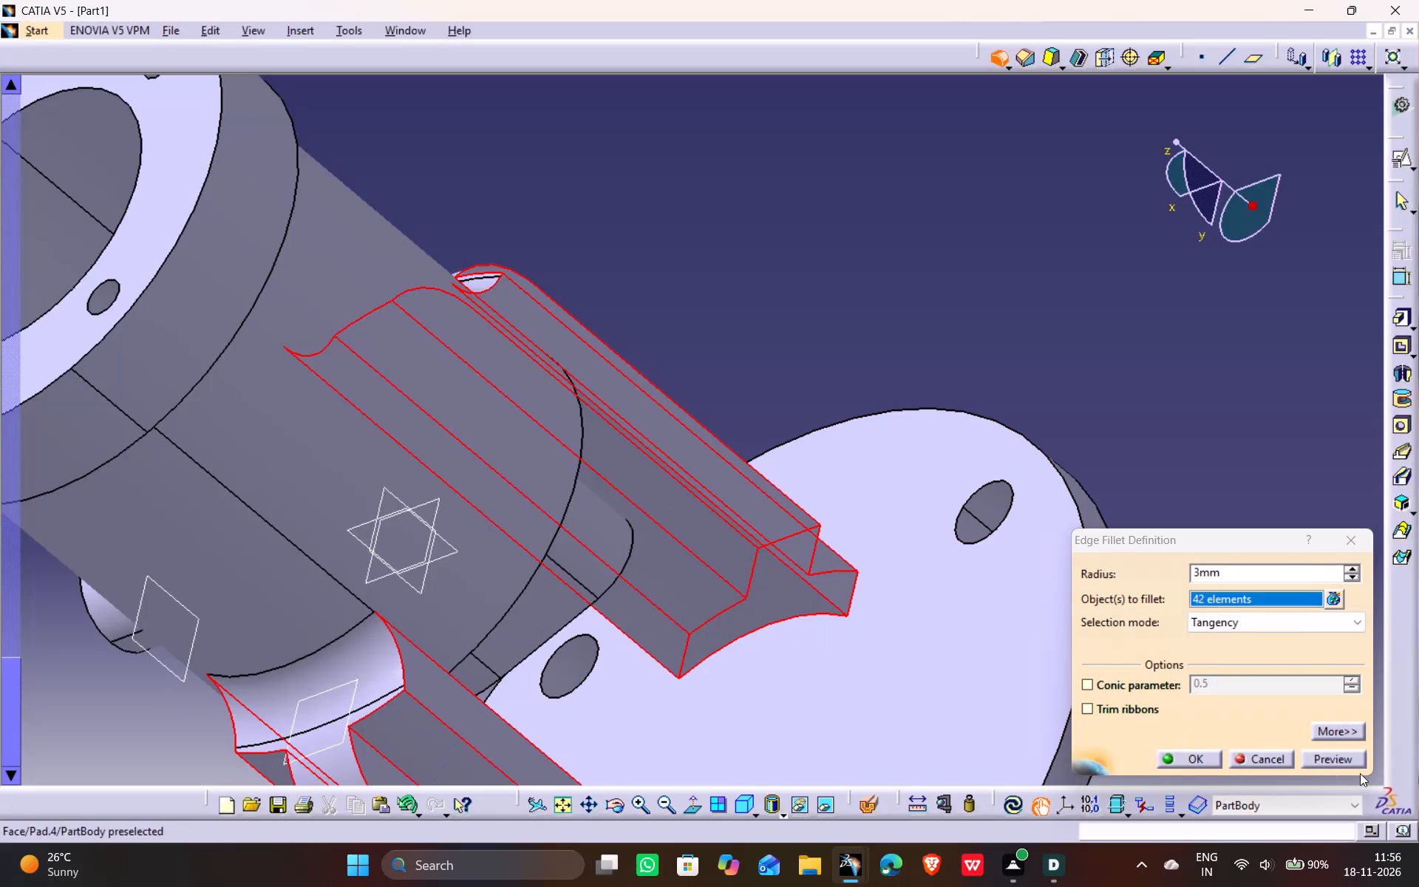
Preview the 3 mm edge fillet on the selected edges of both legs and apply it.
left_click(1335, 762)
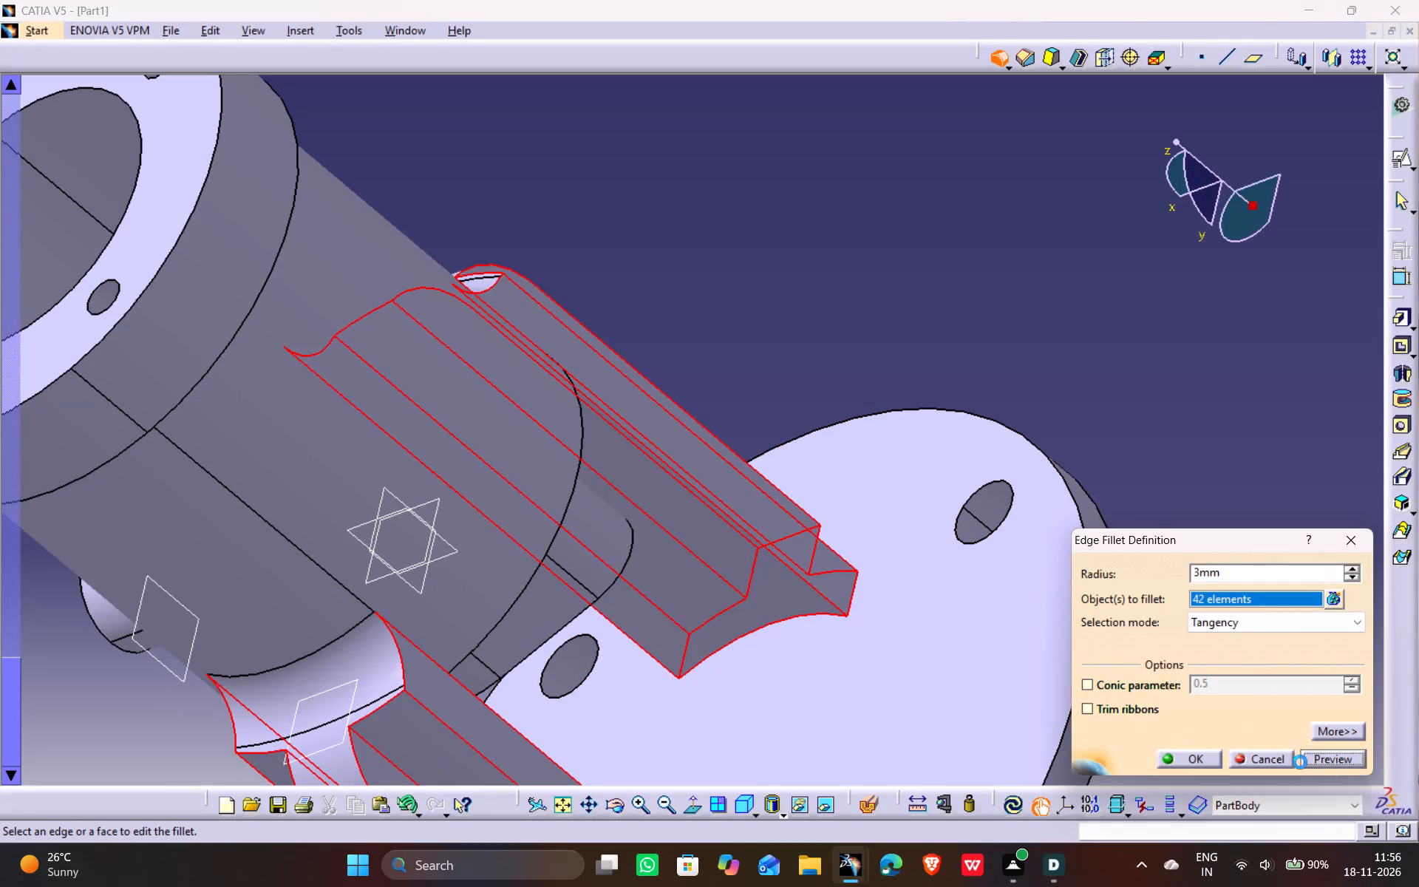
left_click(1208, 767)
left_click(1122, 408)
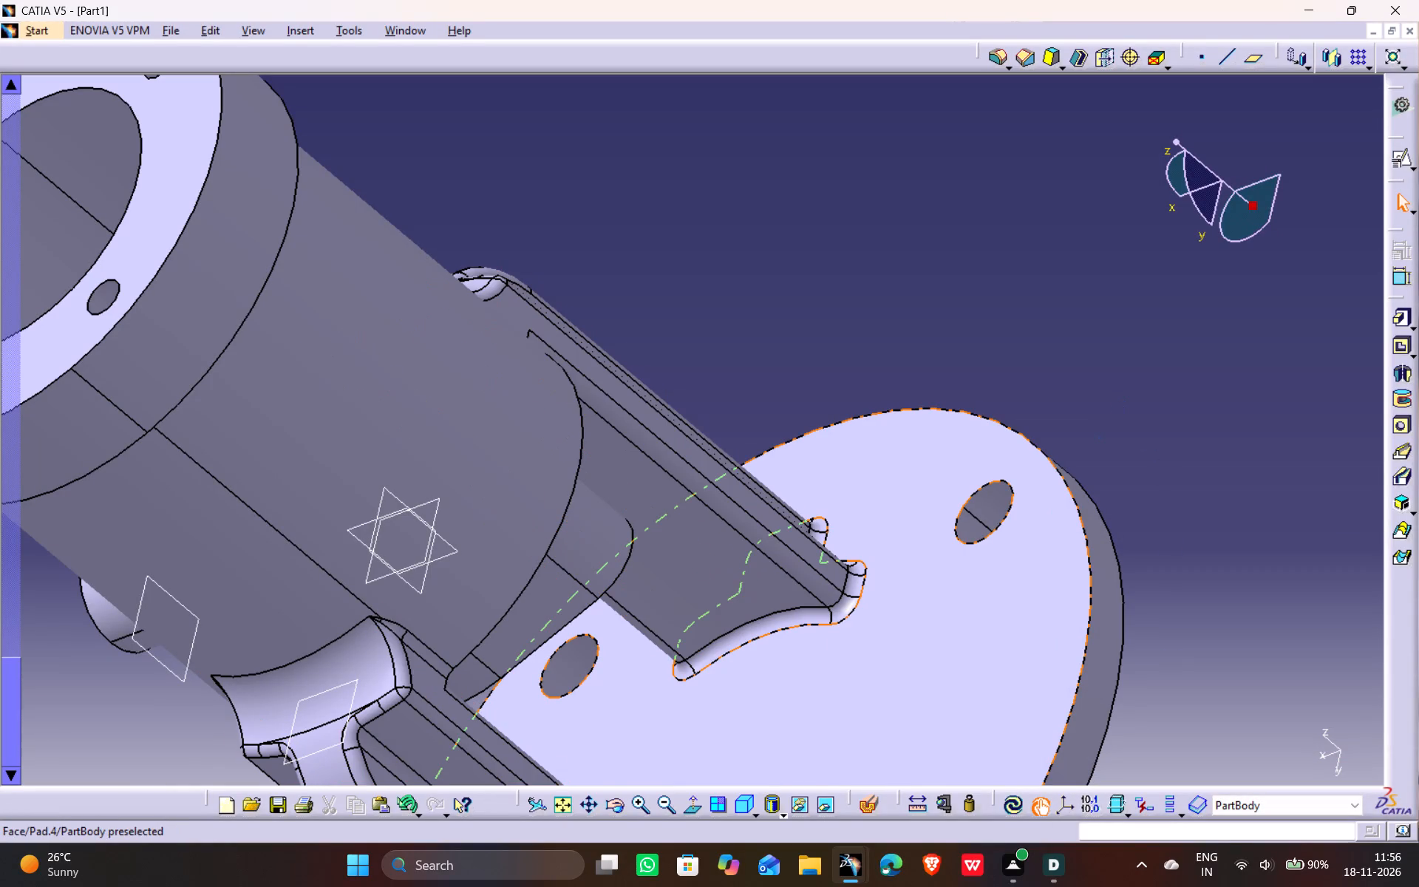
Examine the filleted legs, cylinder and base disc in isometric view for edges still without a fillet.
left_click(738, 809)
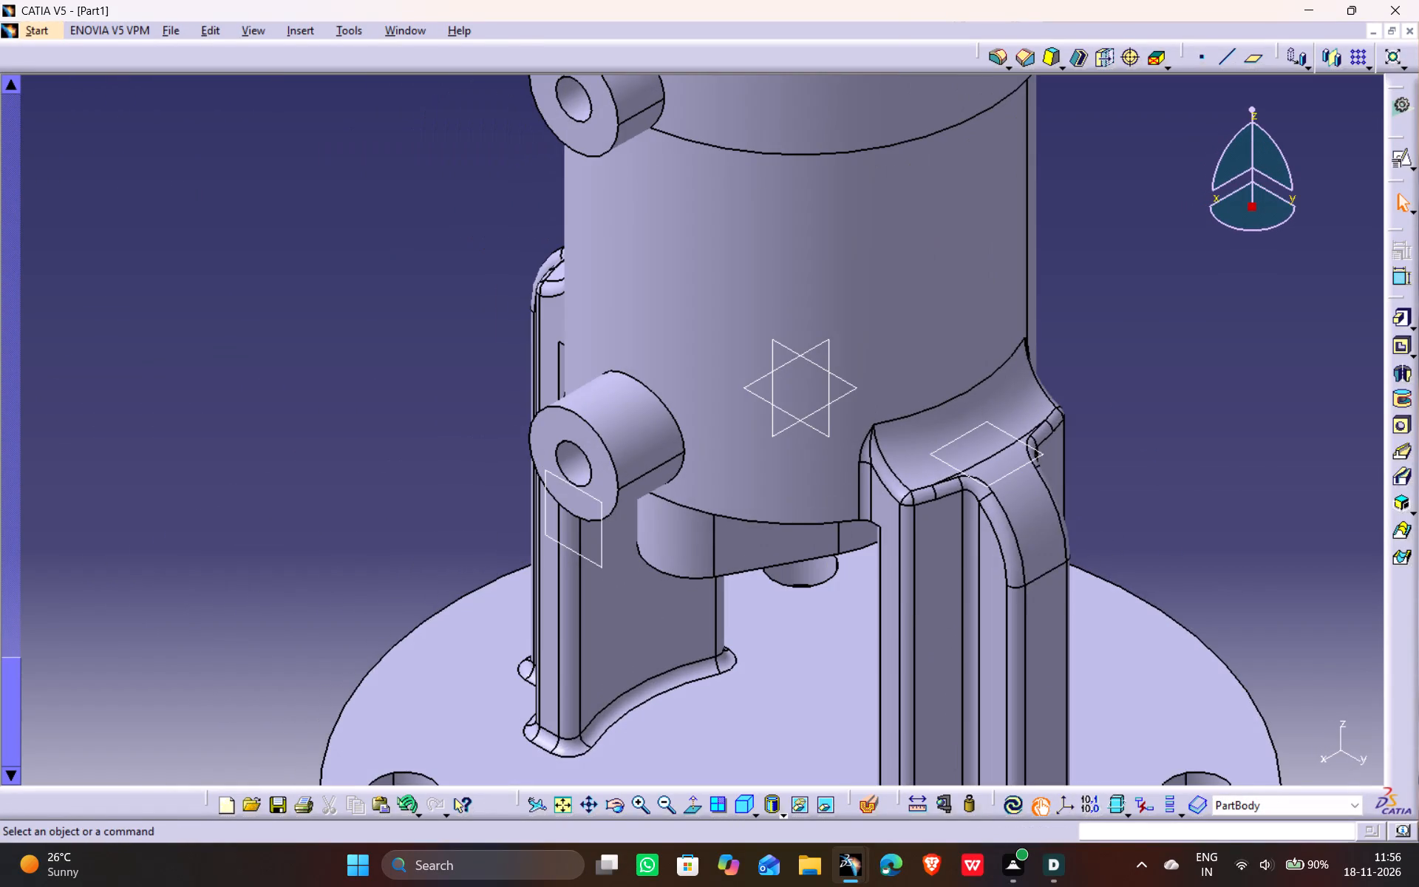
left_click(559, 811)
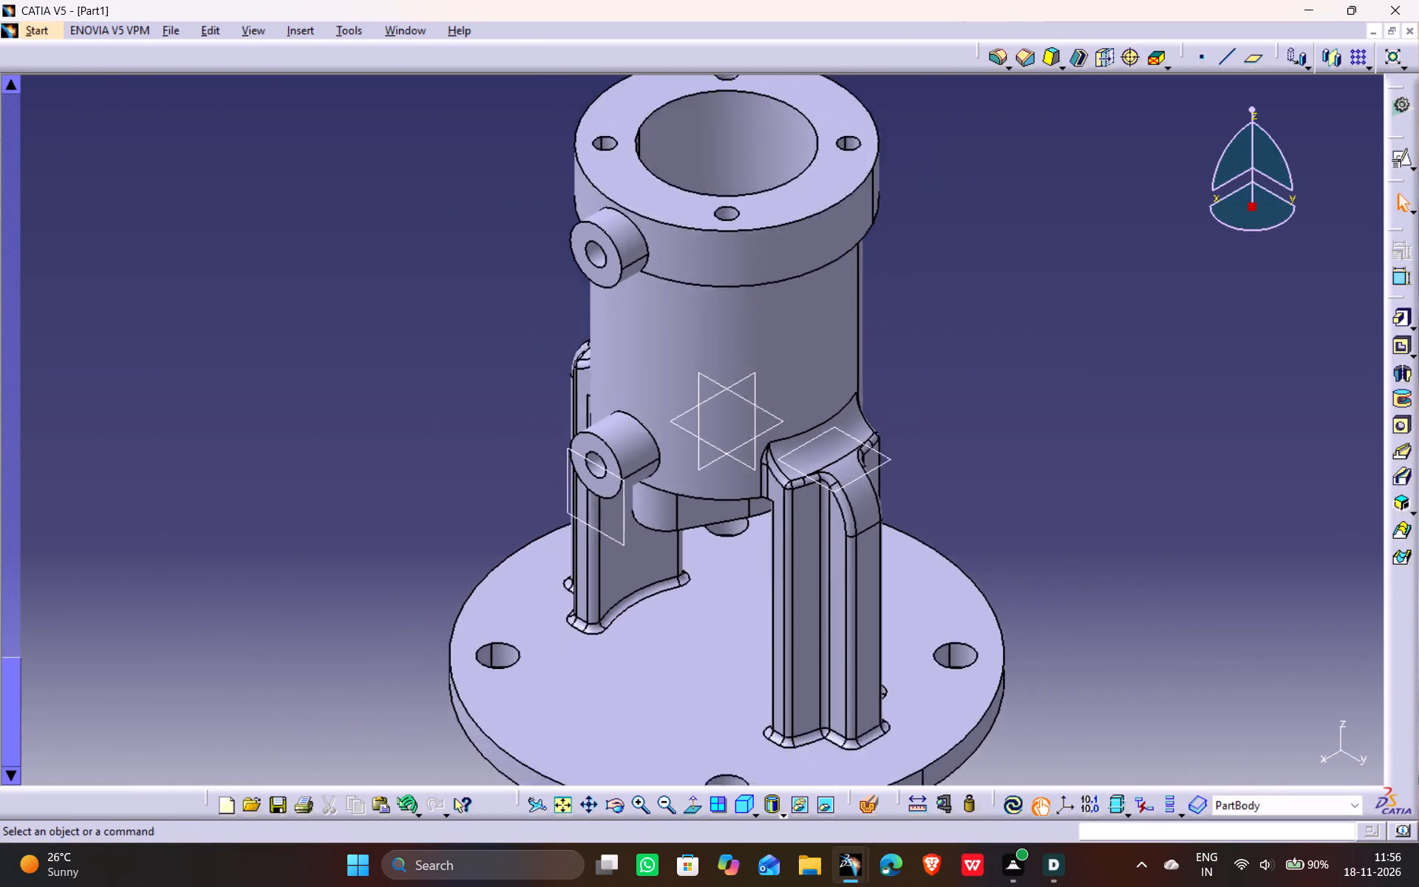
left_click(924, 316)
middle_click_drag(822, 653, 828, 548)
middle_click_drag(847, 704, 833, 639, "ctrl")
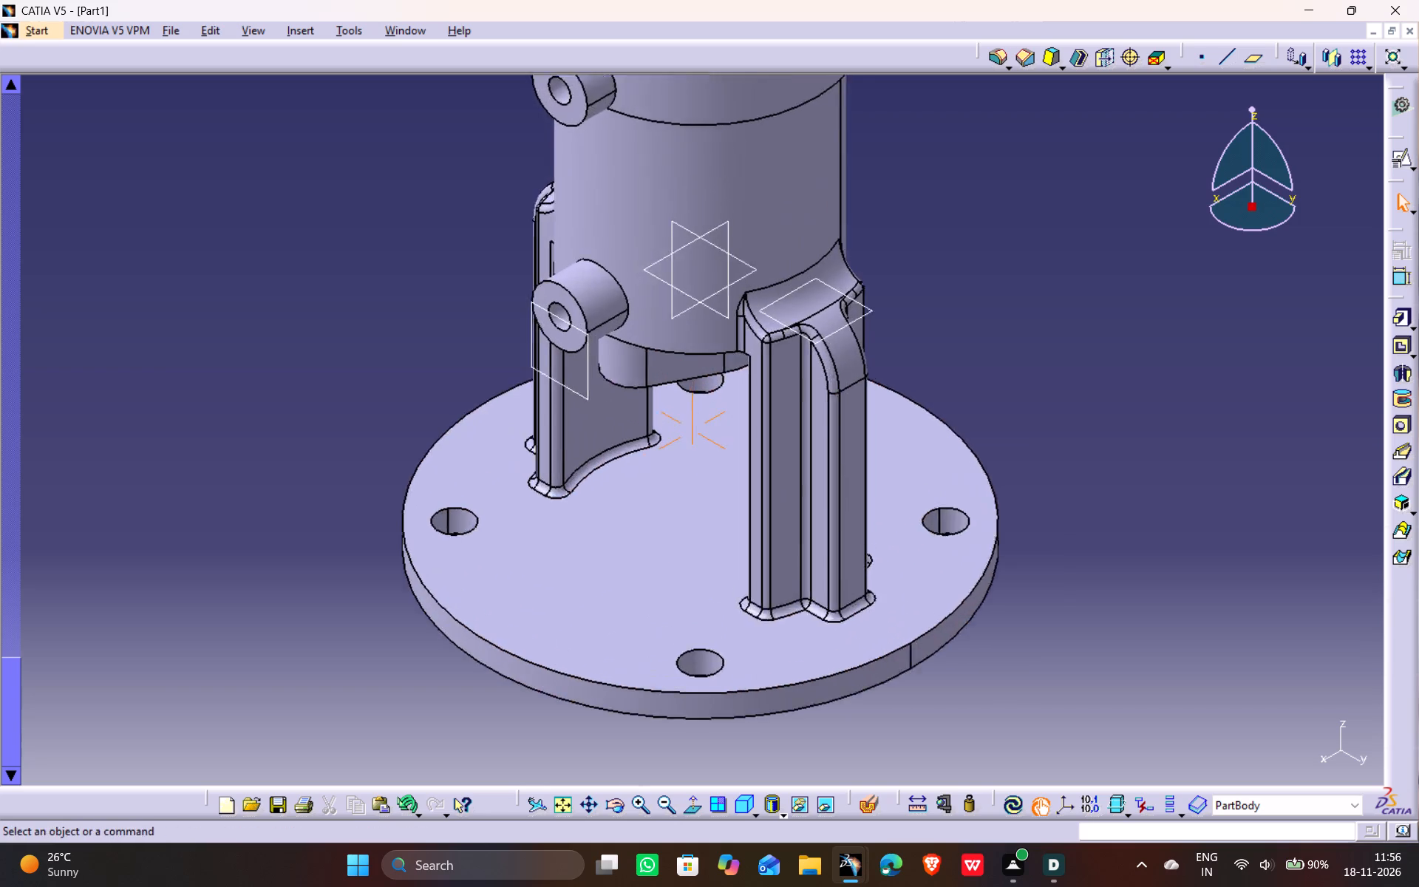
middle_click_drag(833, 639, 831, 614, "ctrl")
middle_click_drag(935, 517, 874, 631)
middle_click_drag(956, 373, 957, 412, "ctrl")
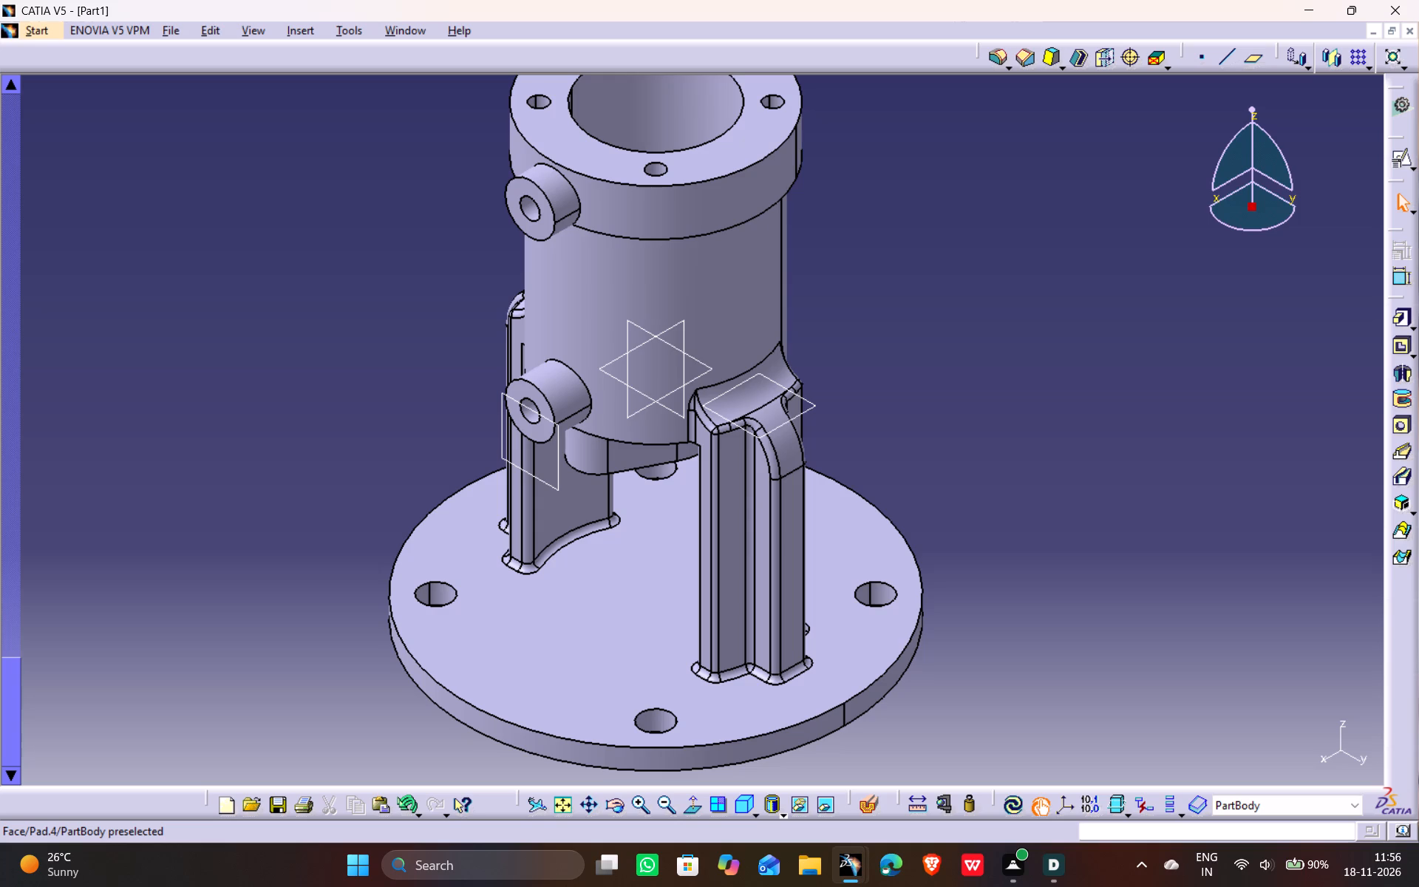
Reopen the legs' 3 mm fillet, add both halves of the cylinder's bottom outer edge, preview and apply it.
triple_click(716, 469)
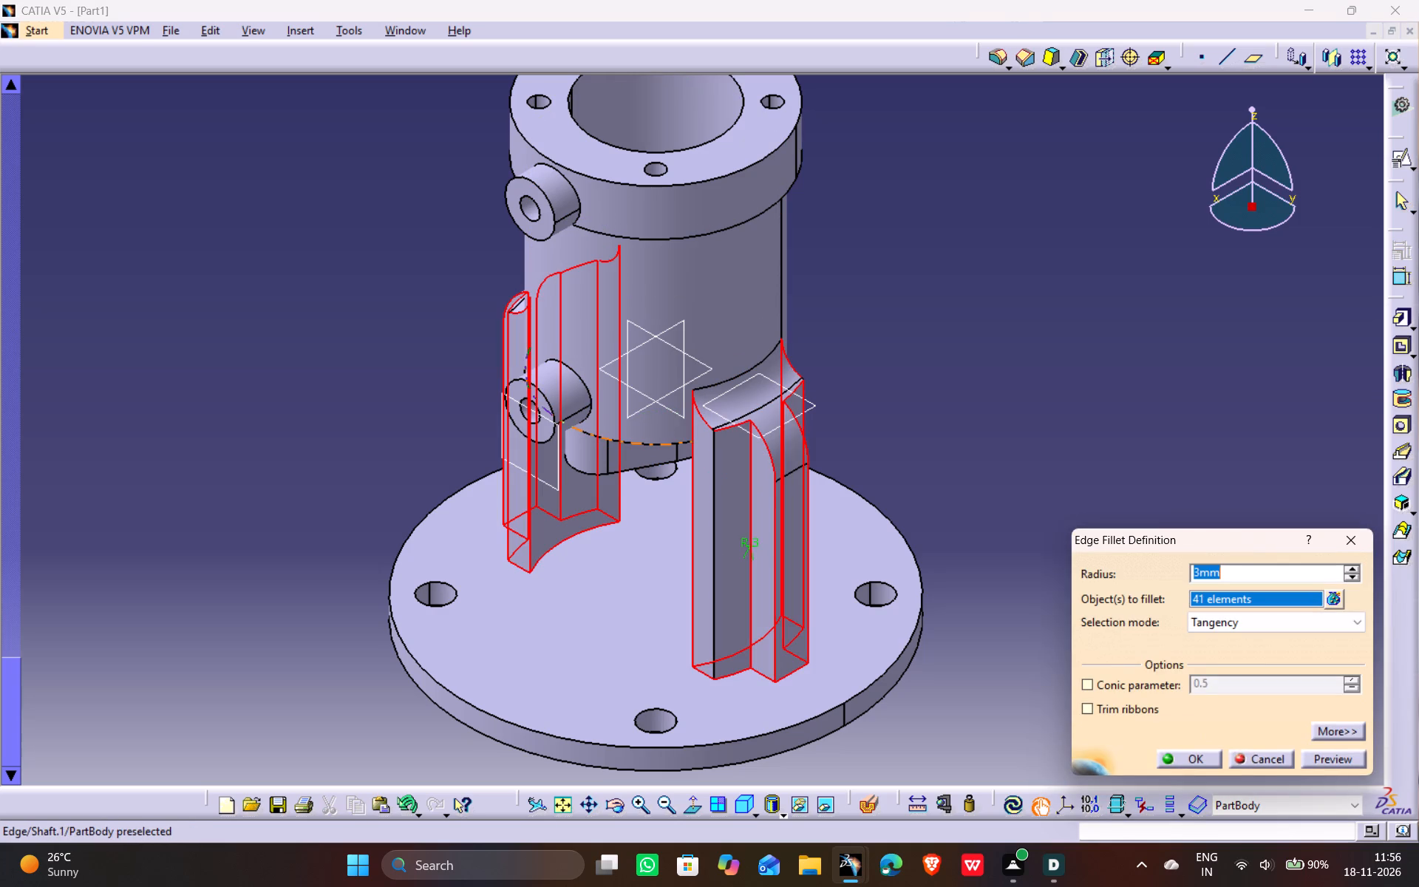
left_click(647, 445)
middle_click_drag(980, 378, 723, 495)
scroll(979, 378, "down", 3)
left_click_drag(970, 381, 723, 495)
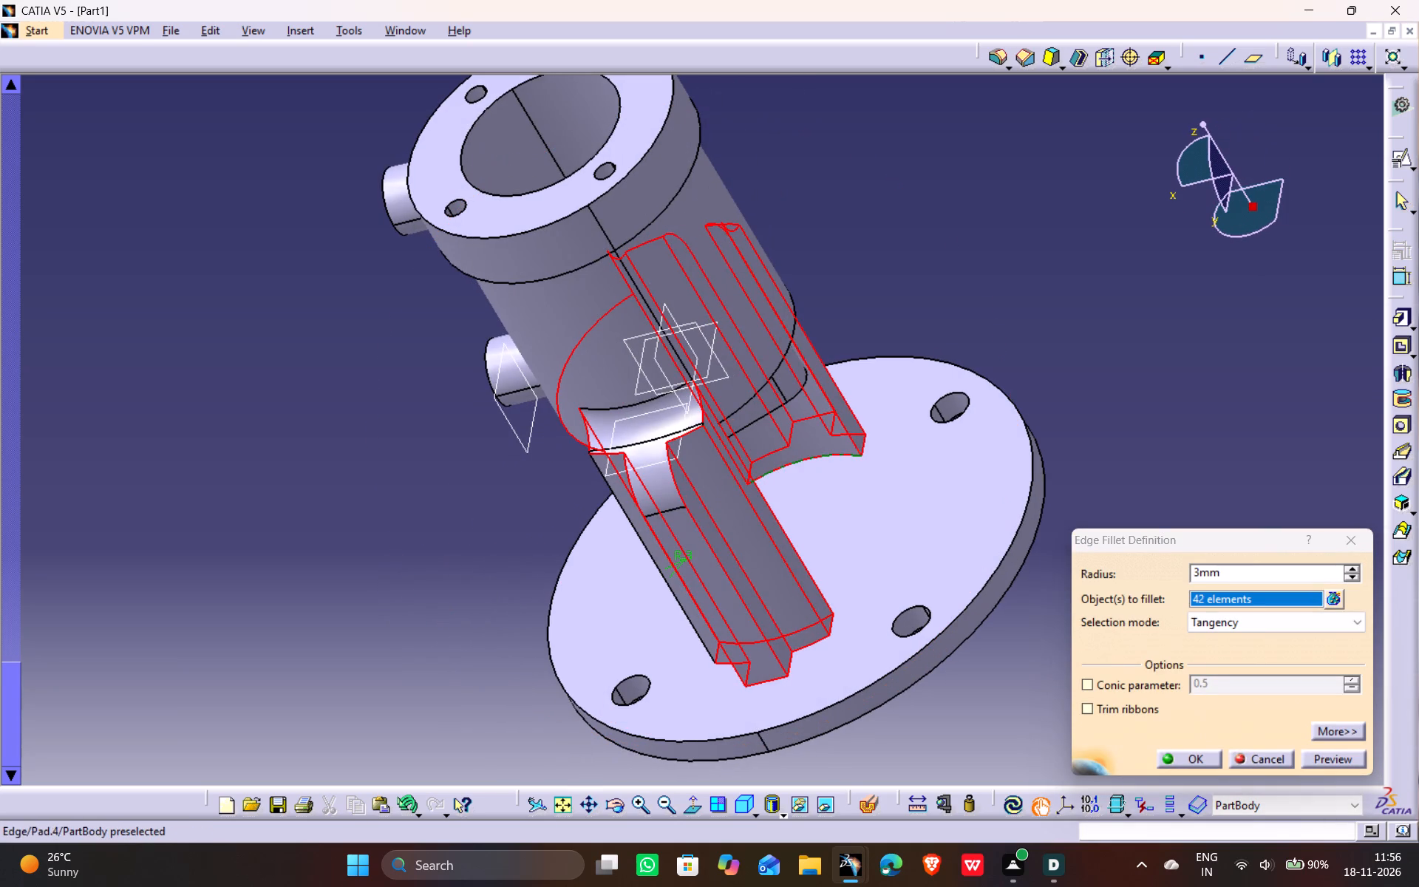
left_click(745, 407)
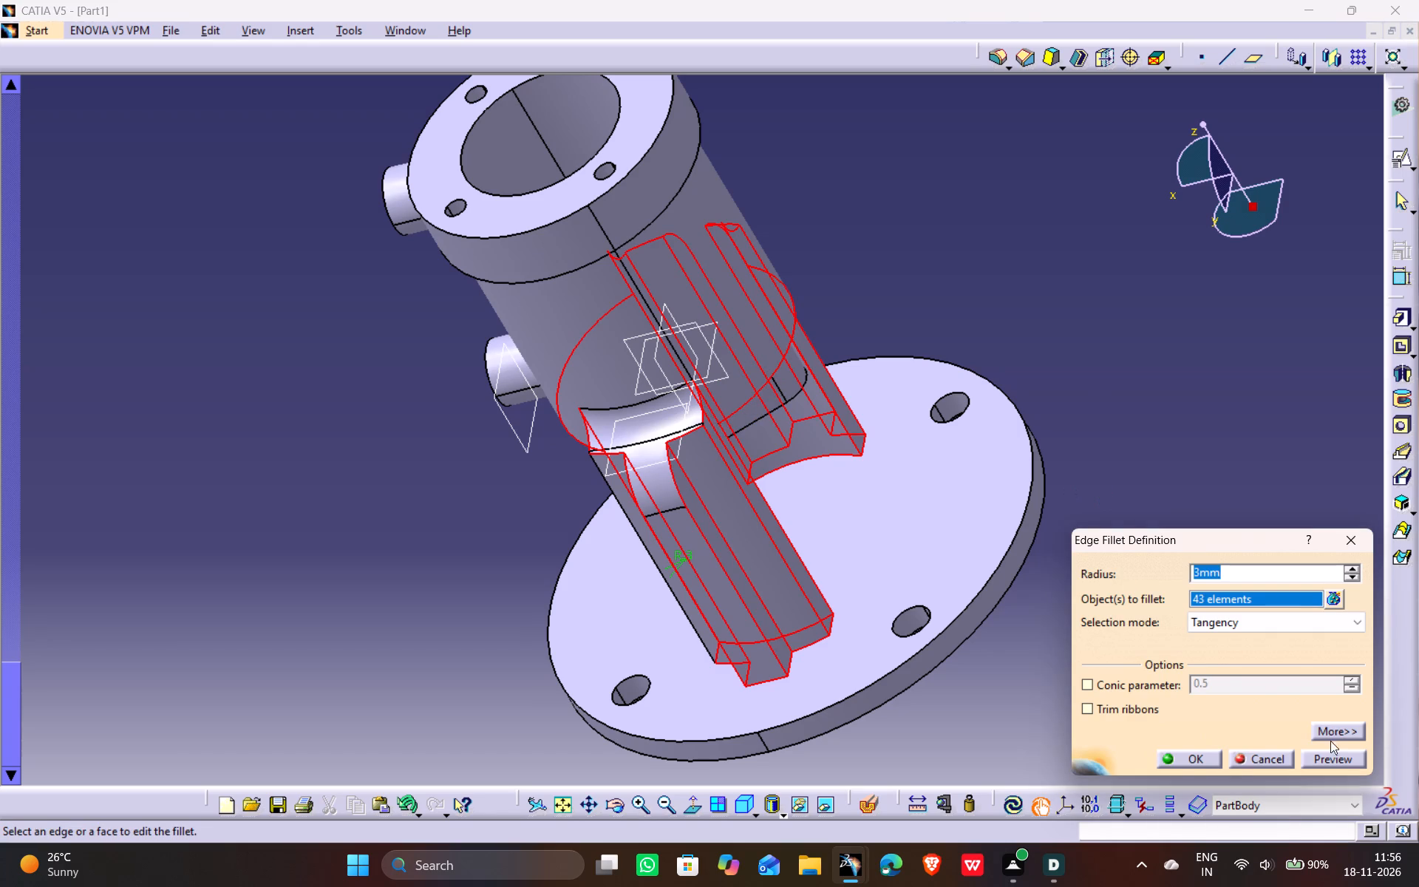
left_click(1329, 751)
left_click(1197, 769)
left_click(1185, 755)
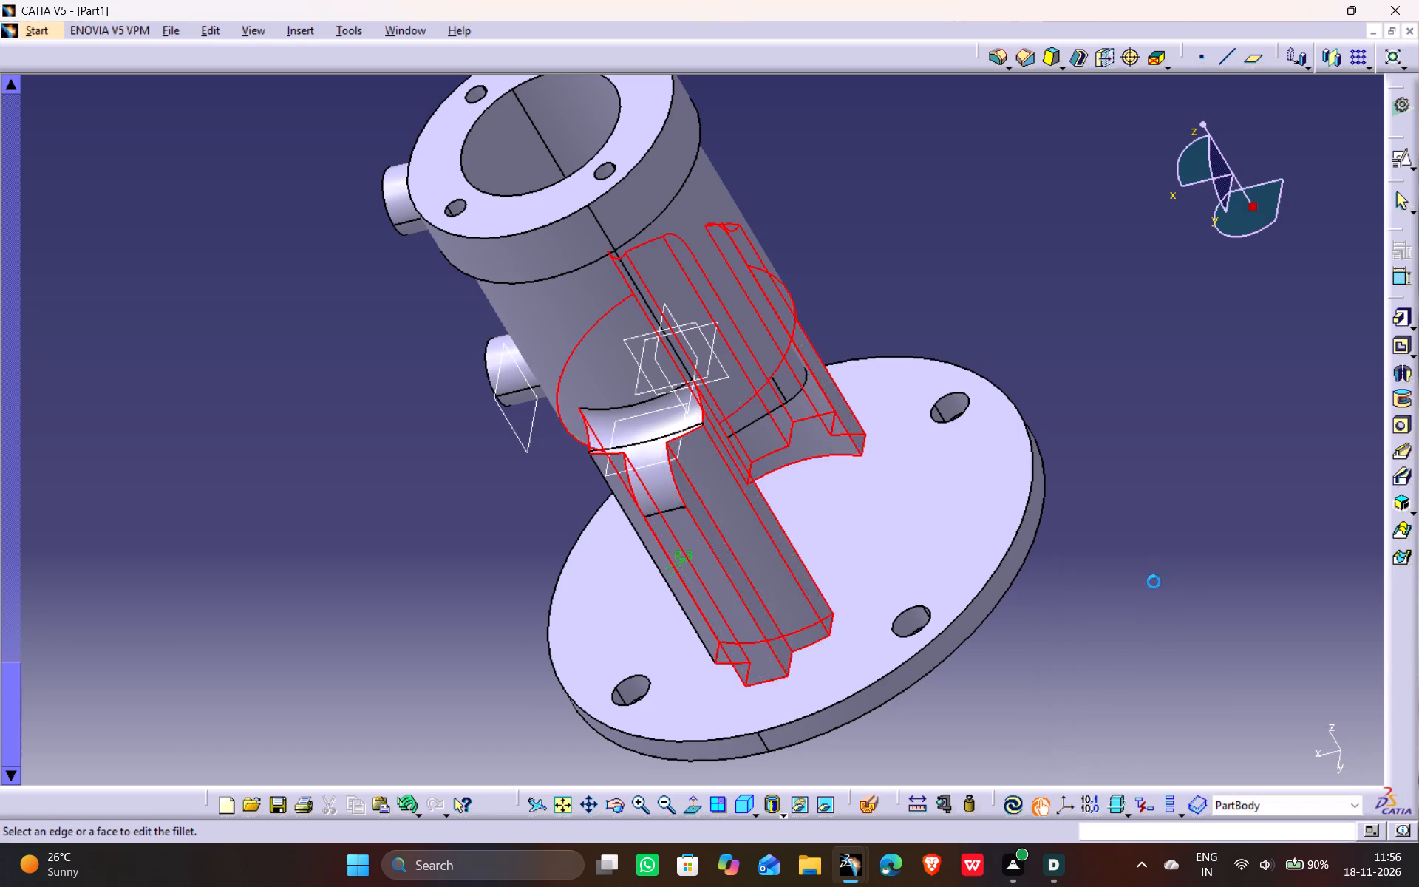
left_click(1168, 557)
left_click(743, 812)
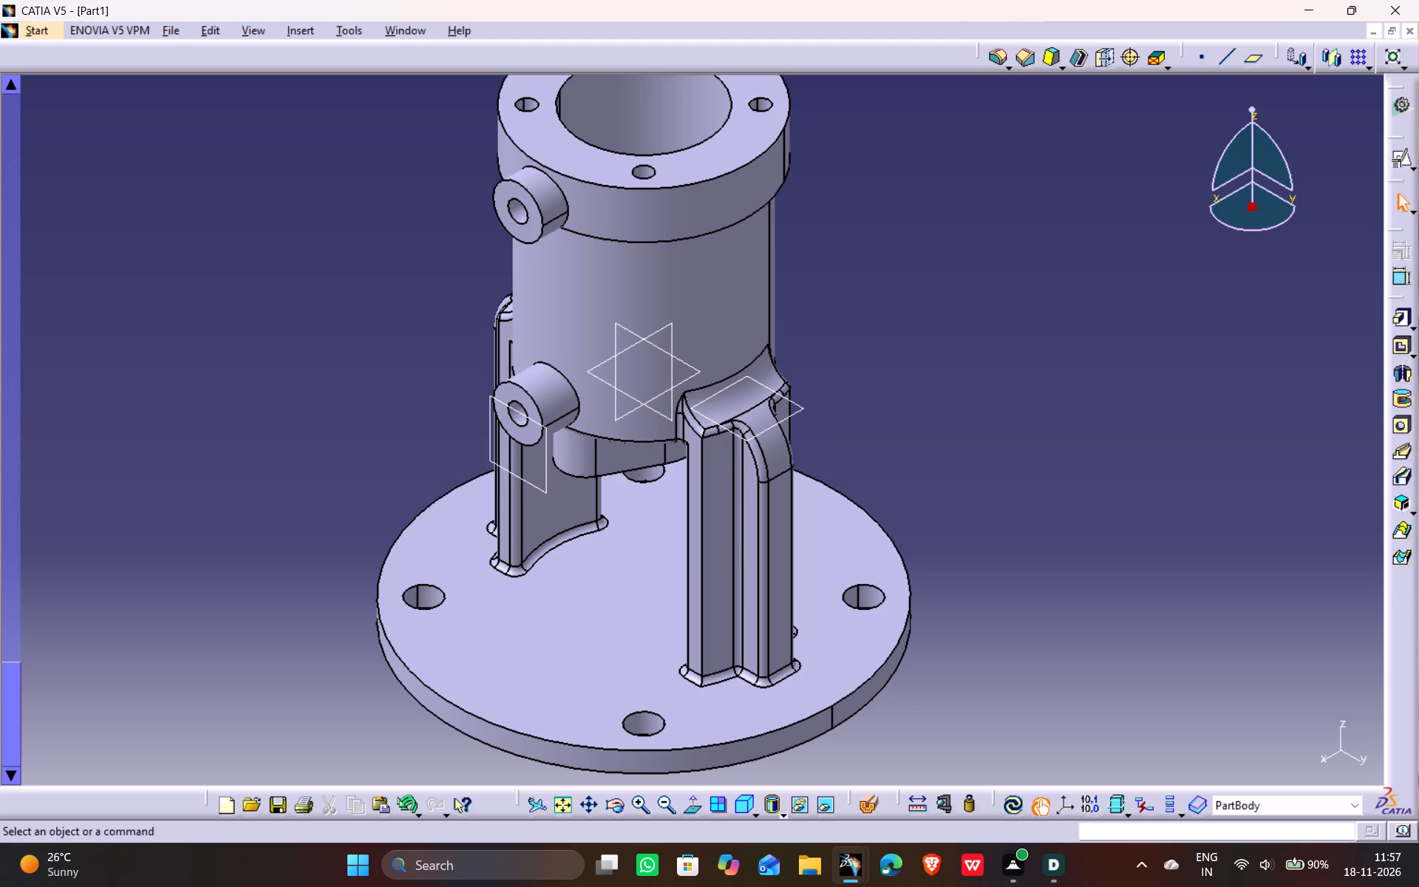
Reopen the 3 mm fillet and add the edges where the lower and upper side bosses meet the cylinder and flange.
double_click(704, 432)
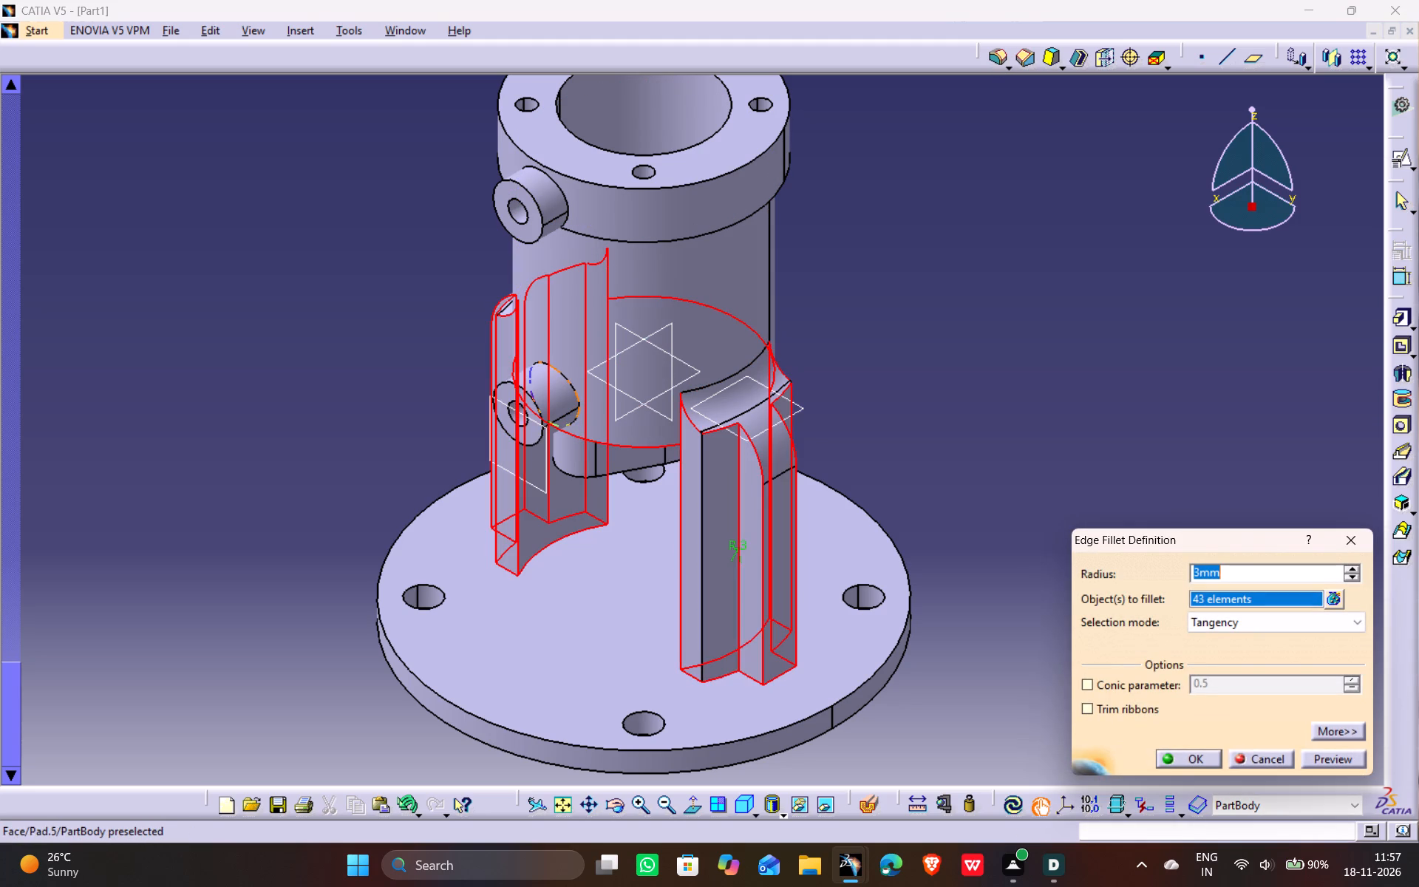
left_click(575, 396)
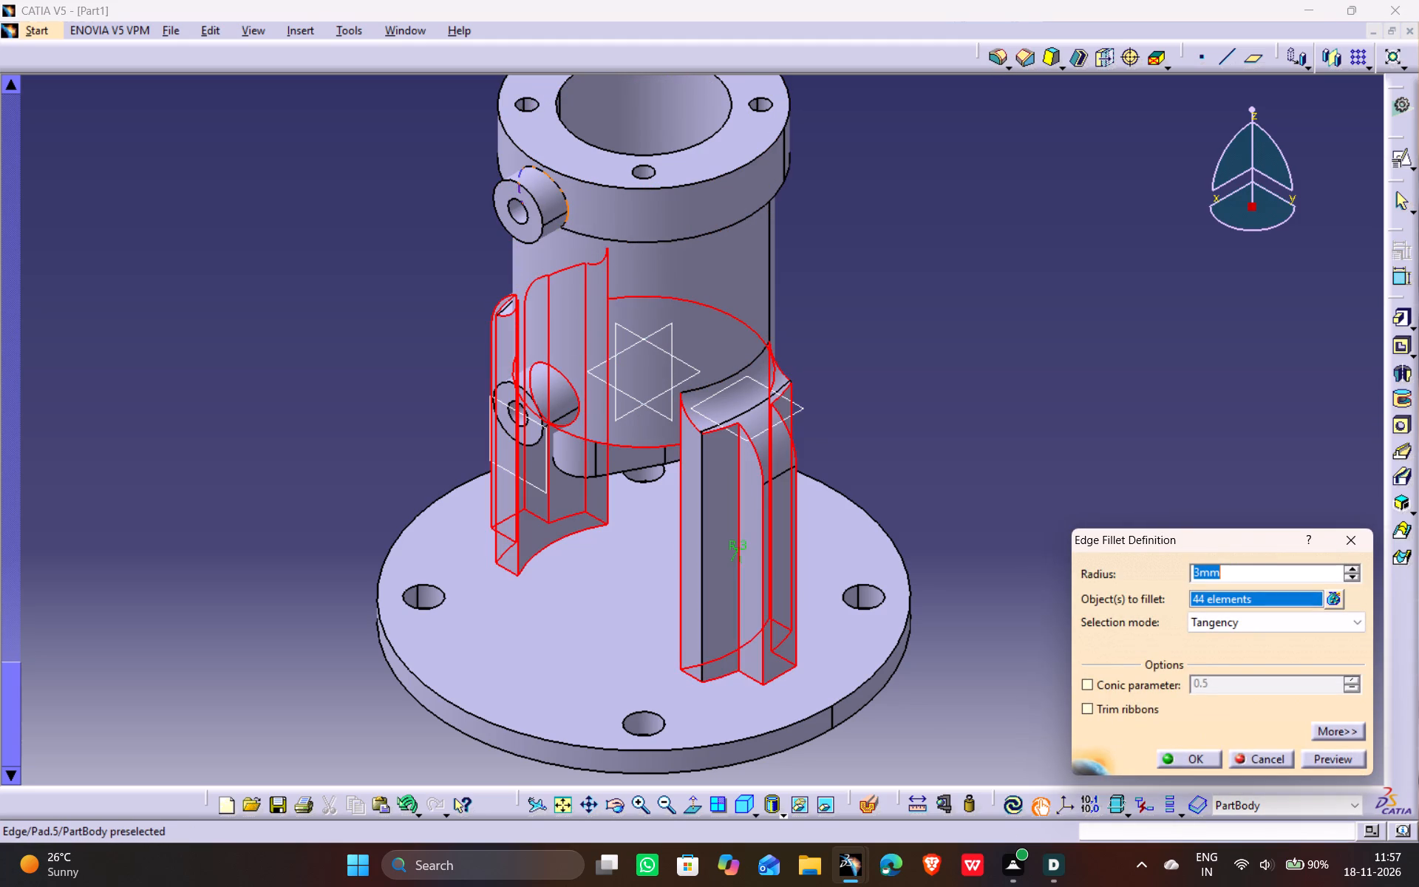
left_click(565, 194)
middle_click_drag(485, 697, 486, 682)
scroll(484, 697, "down", 2)
left_click_drag(484, 696, 486, 682)
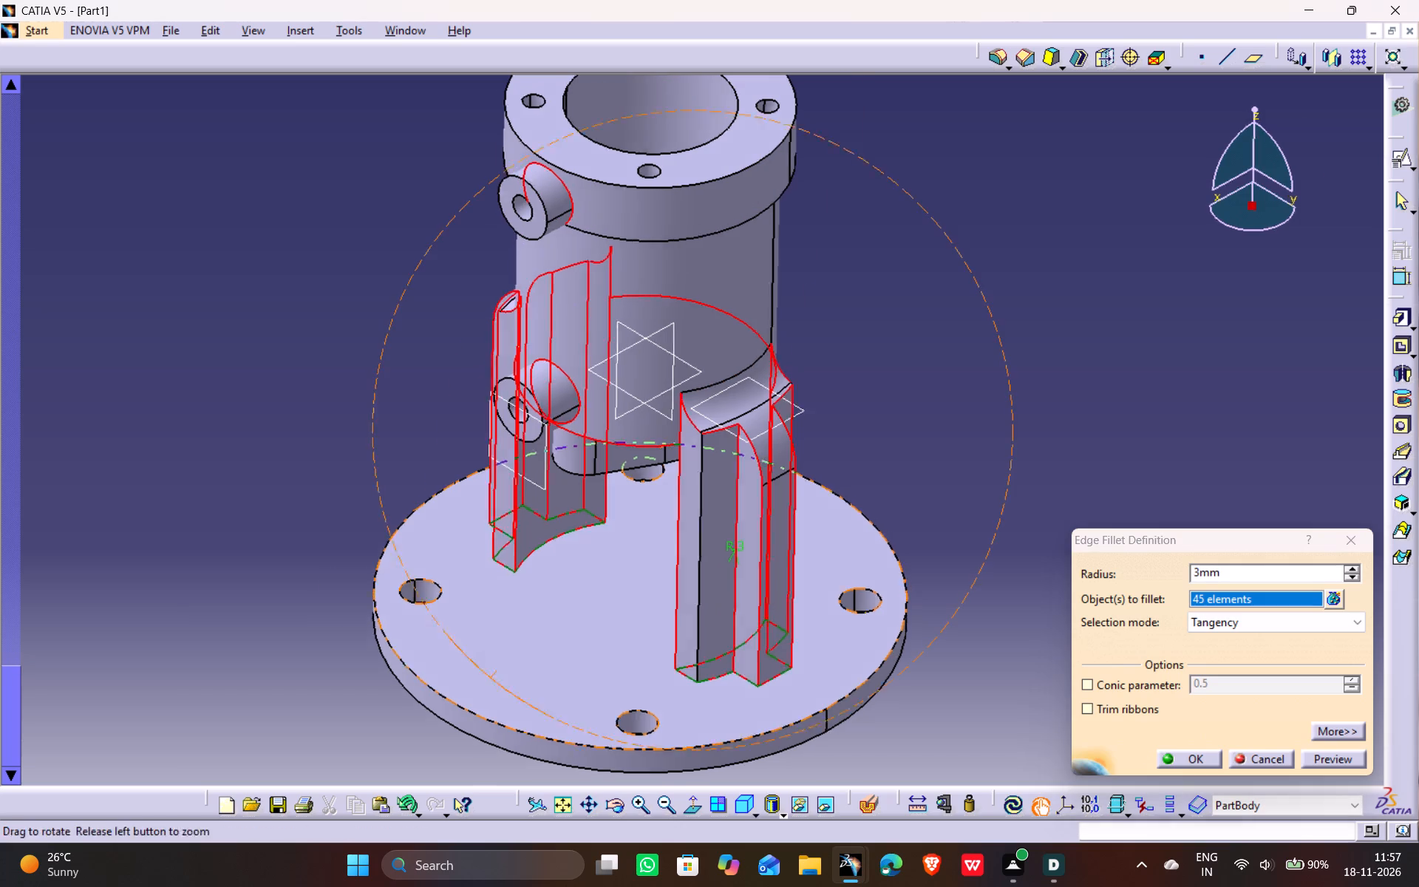
left_click_drag(486, 682, 591, 371)
middle_click_drag(486, 682, 593, 372)
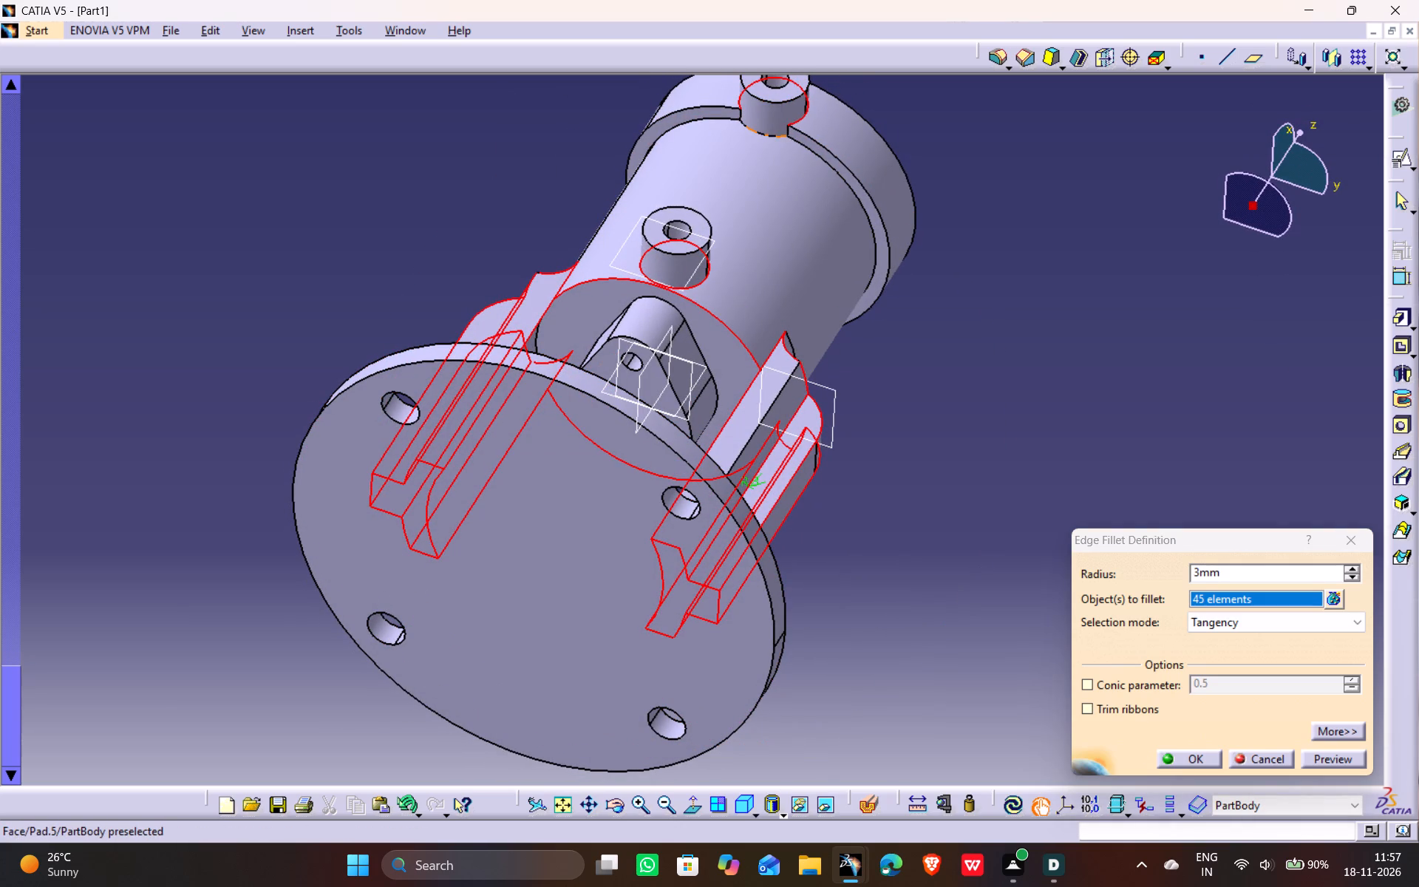
left_click(764, 136)
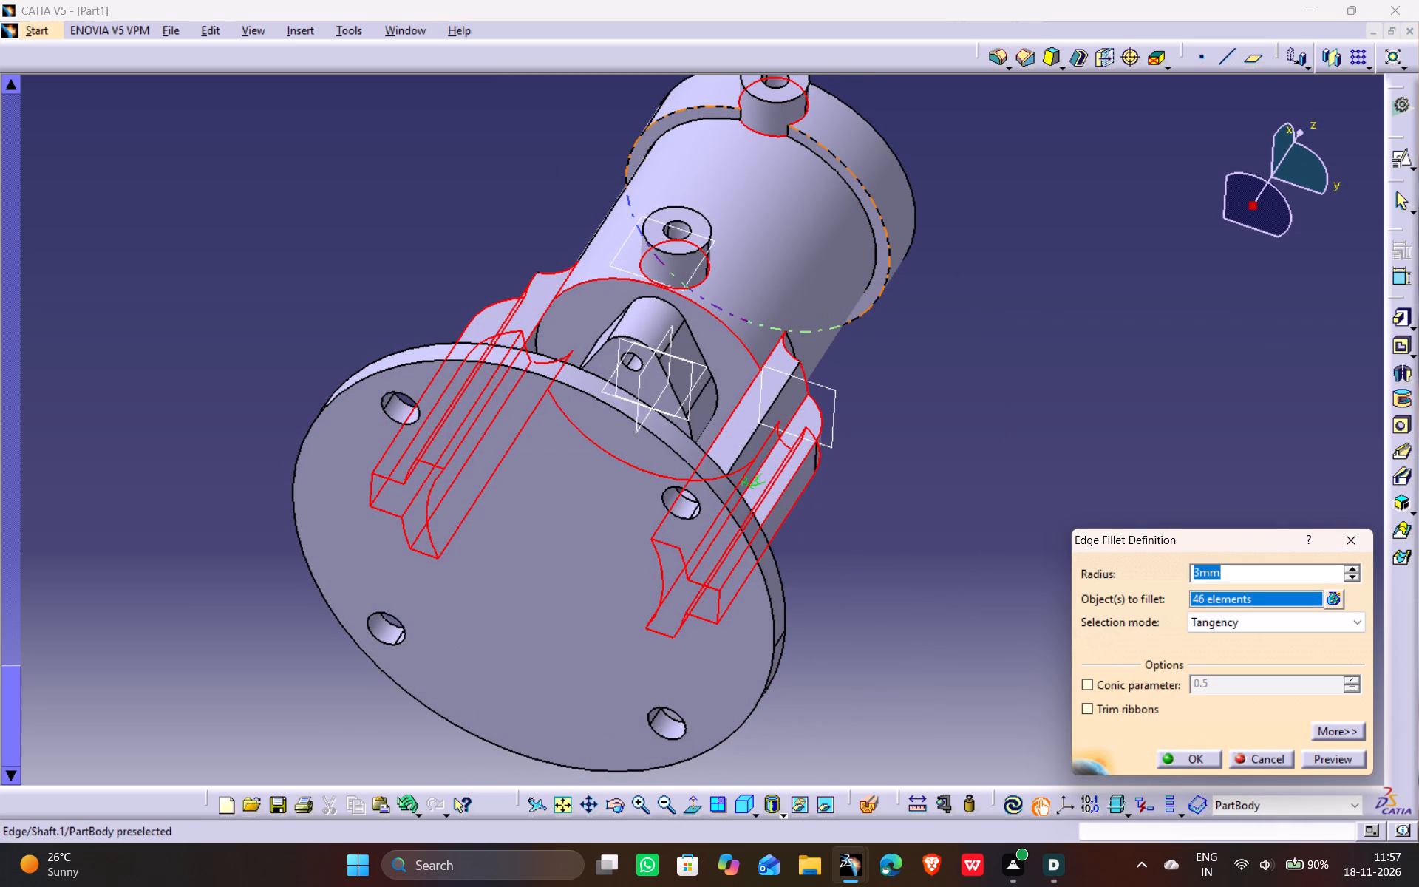
left_click(787, 129)
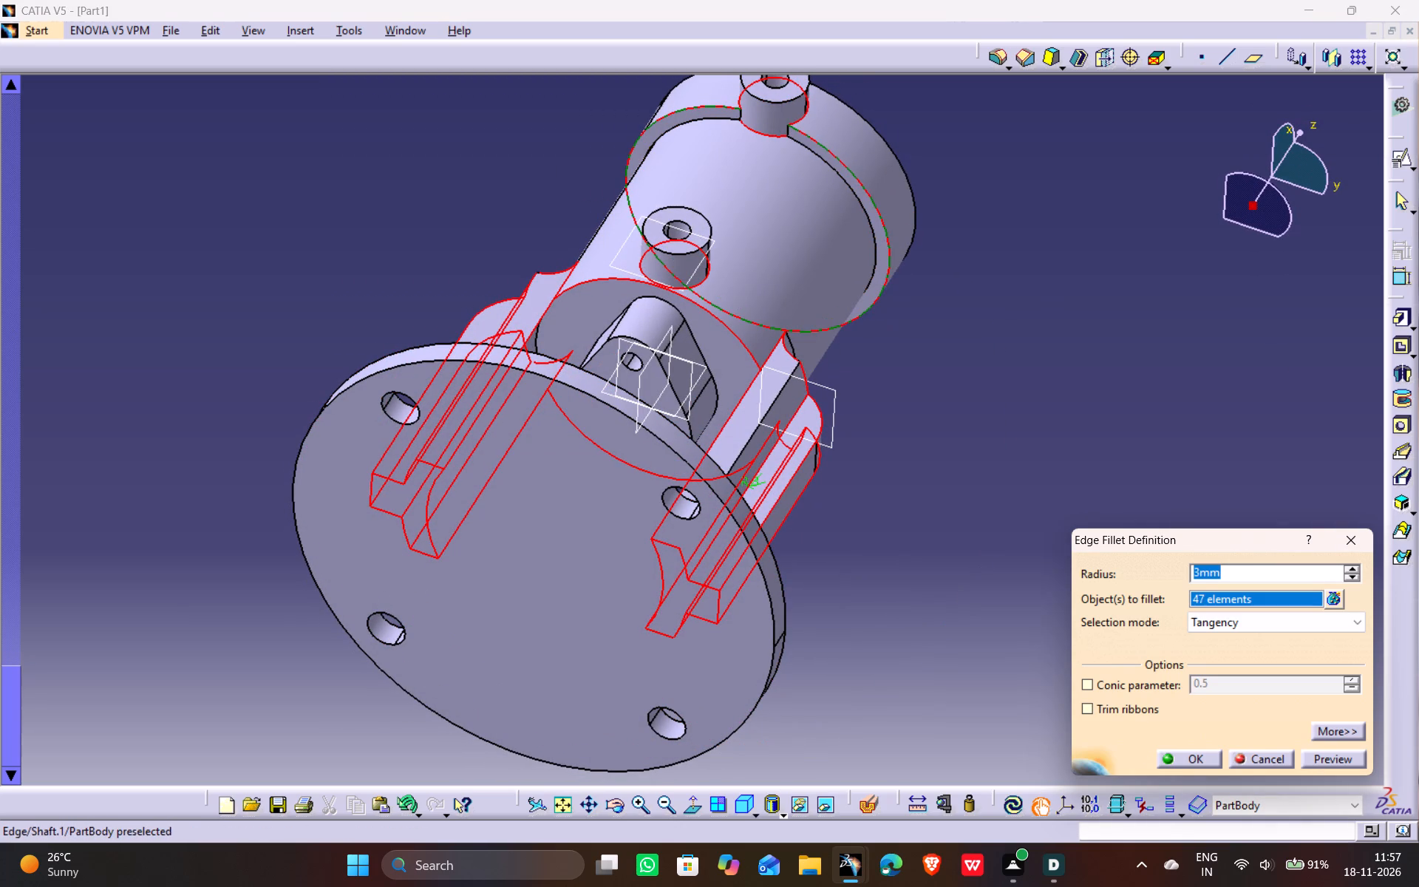
left_click(810, 138)
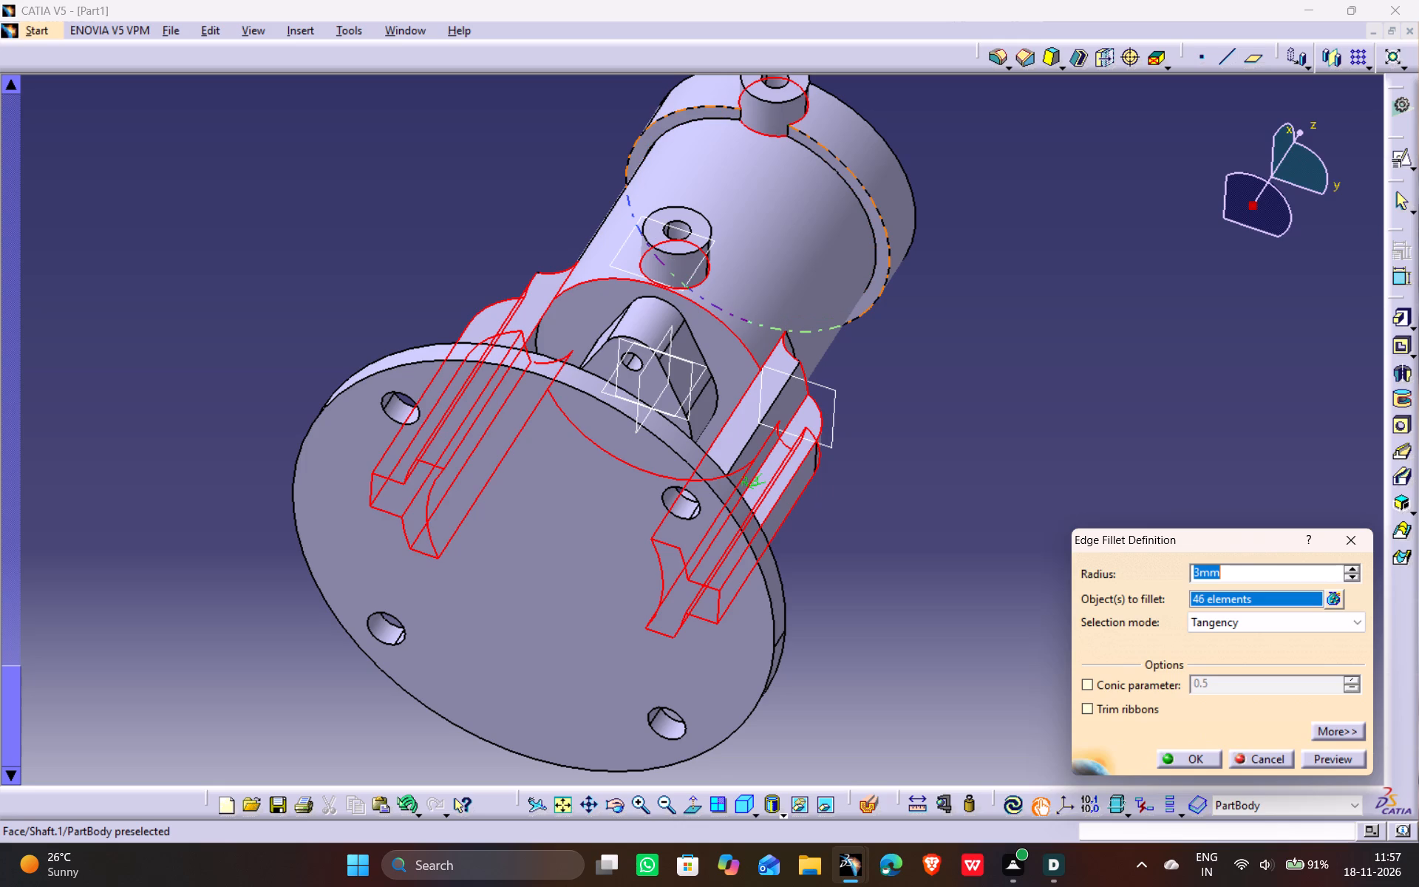
Add the two short edges where the upper boss crosses the flange's underside step to the 3 mm fillet.
scroll(775, 180, "down", 1)
middle_click_drag(775, 180, 730, 383)
middle_click_drag(748, 482, 752, 290, "ctrl")
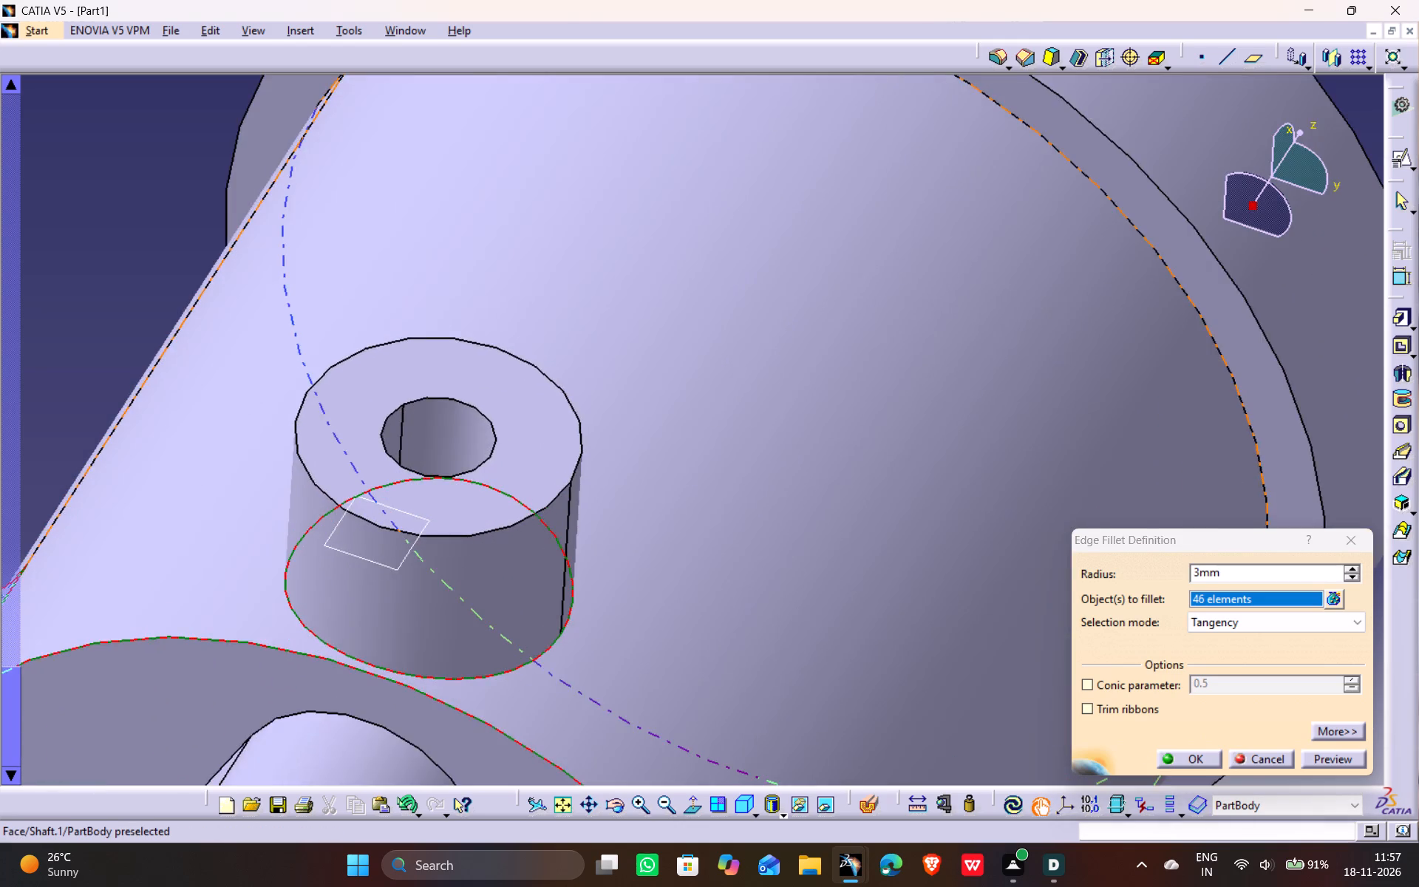
middle_click_drag(936, 167, 642, 614)
left_click(606, 469)
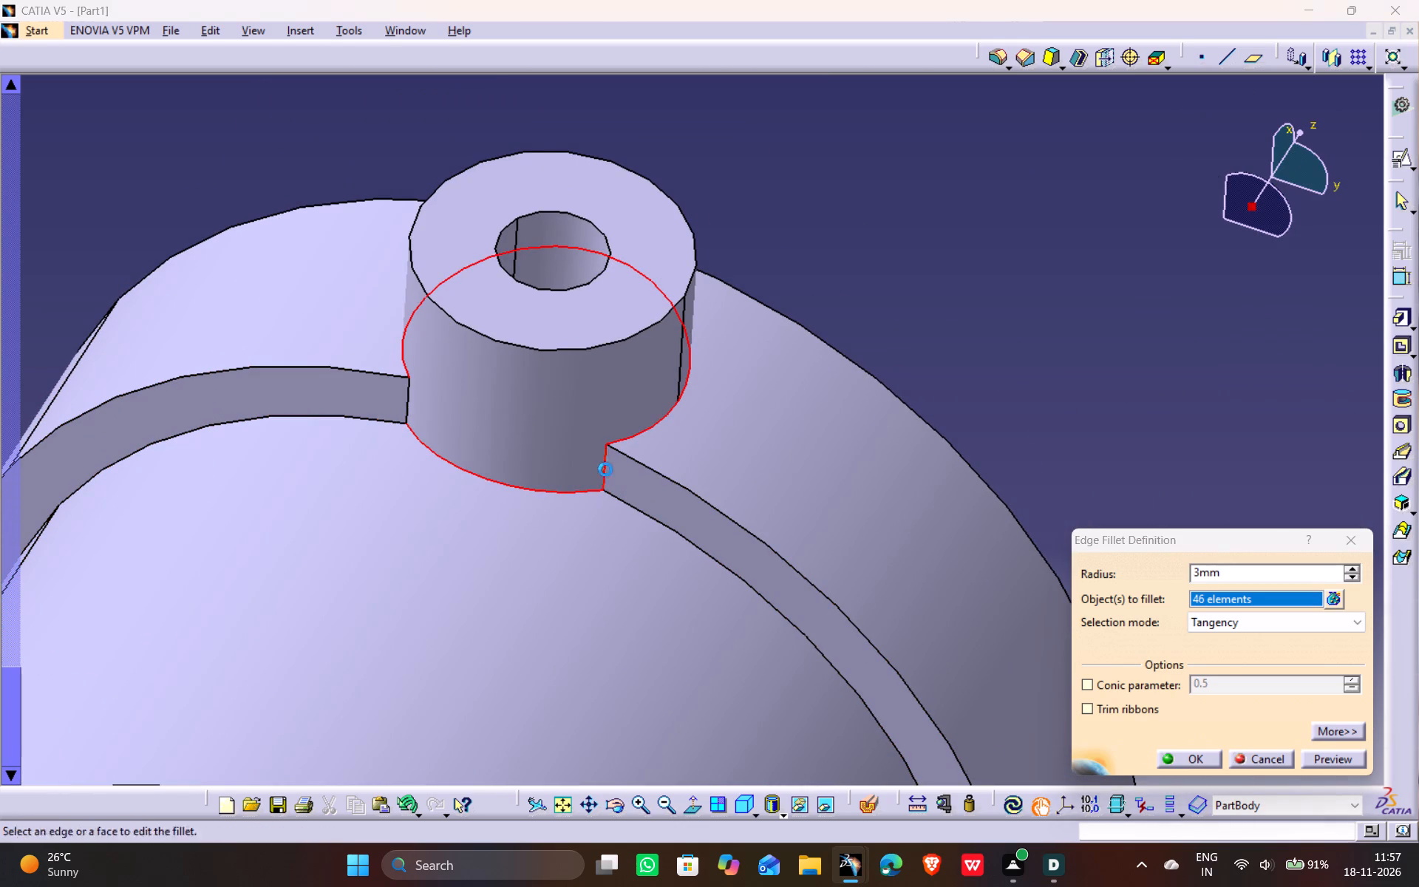
left_click(406, 402)
middle_click_drag(799, 245, 792, 356, "ctrl")
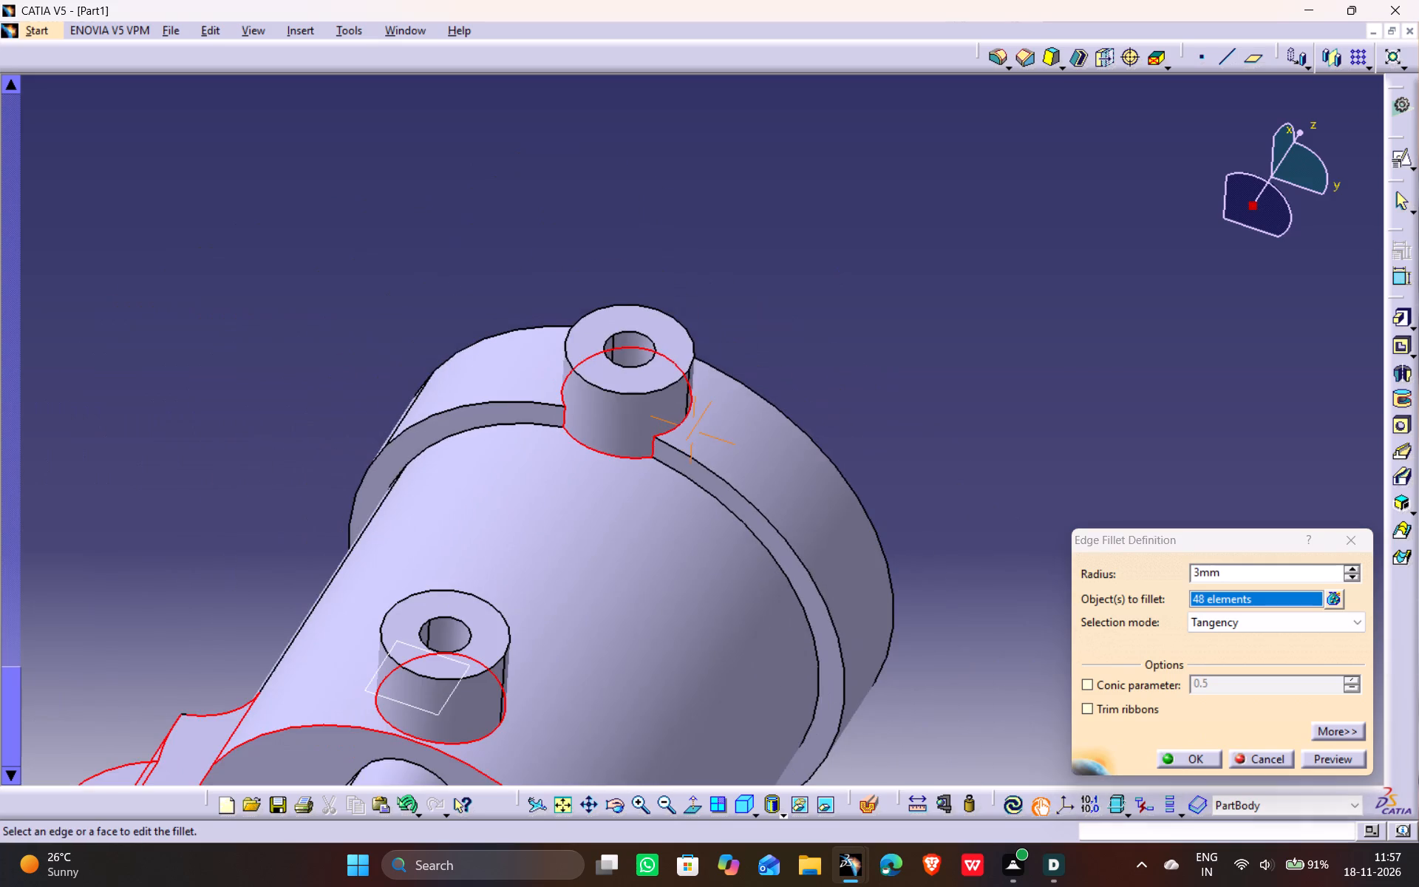
scroll(791, 271, "up", 1)
middle_click_drag(791, 271, 468, 525)
scroll(791, 271, "down", 4)
left_click_drag(790, 271, 468, 524)
scroll(468, 525, "down", 1)
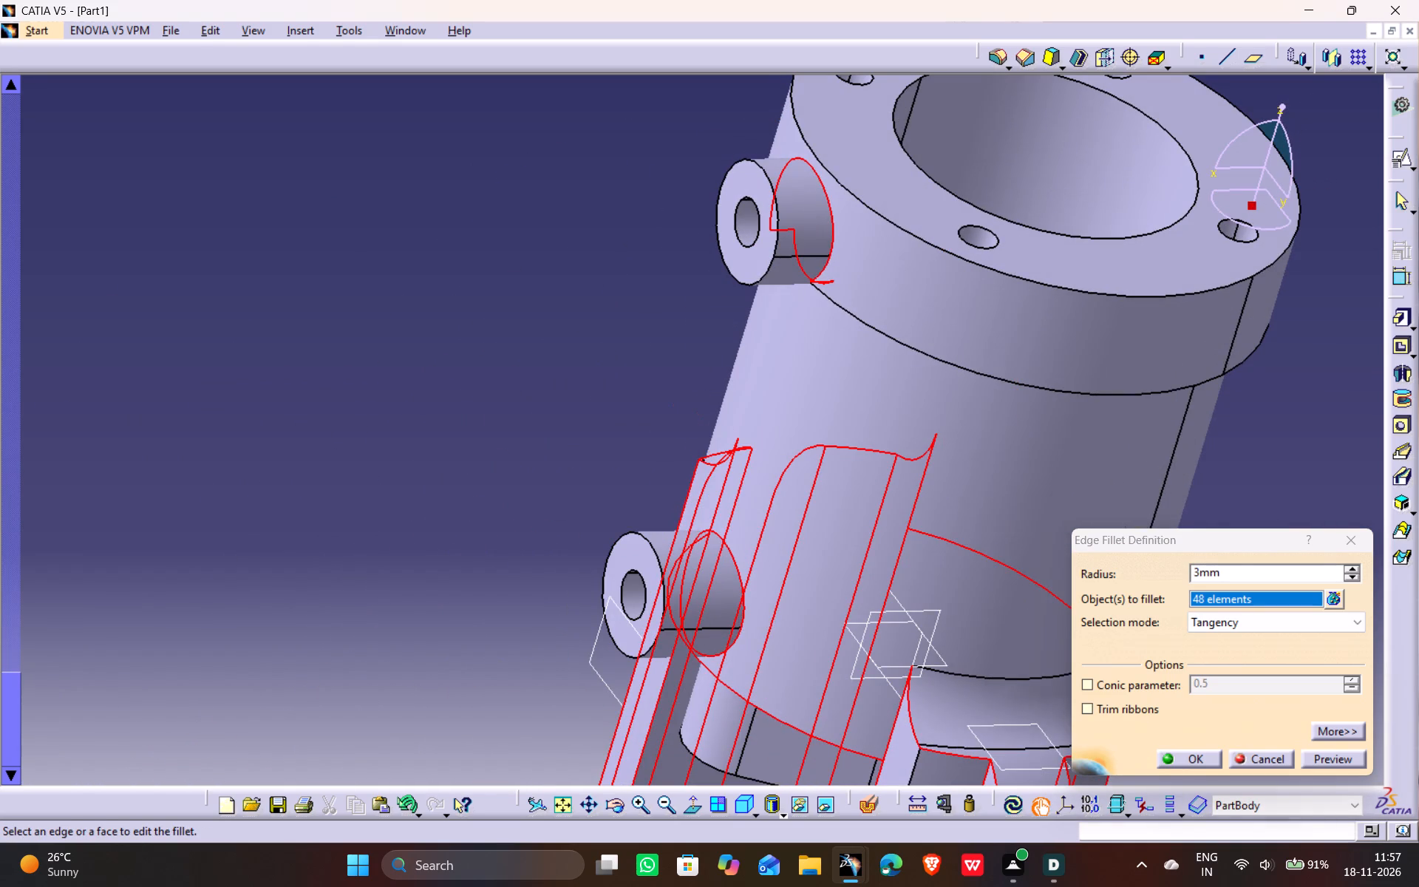
Preview the extended 3 mm fillet, check it around both bosses and the legs, and apply it.
left_click(1321, 758)
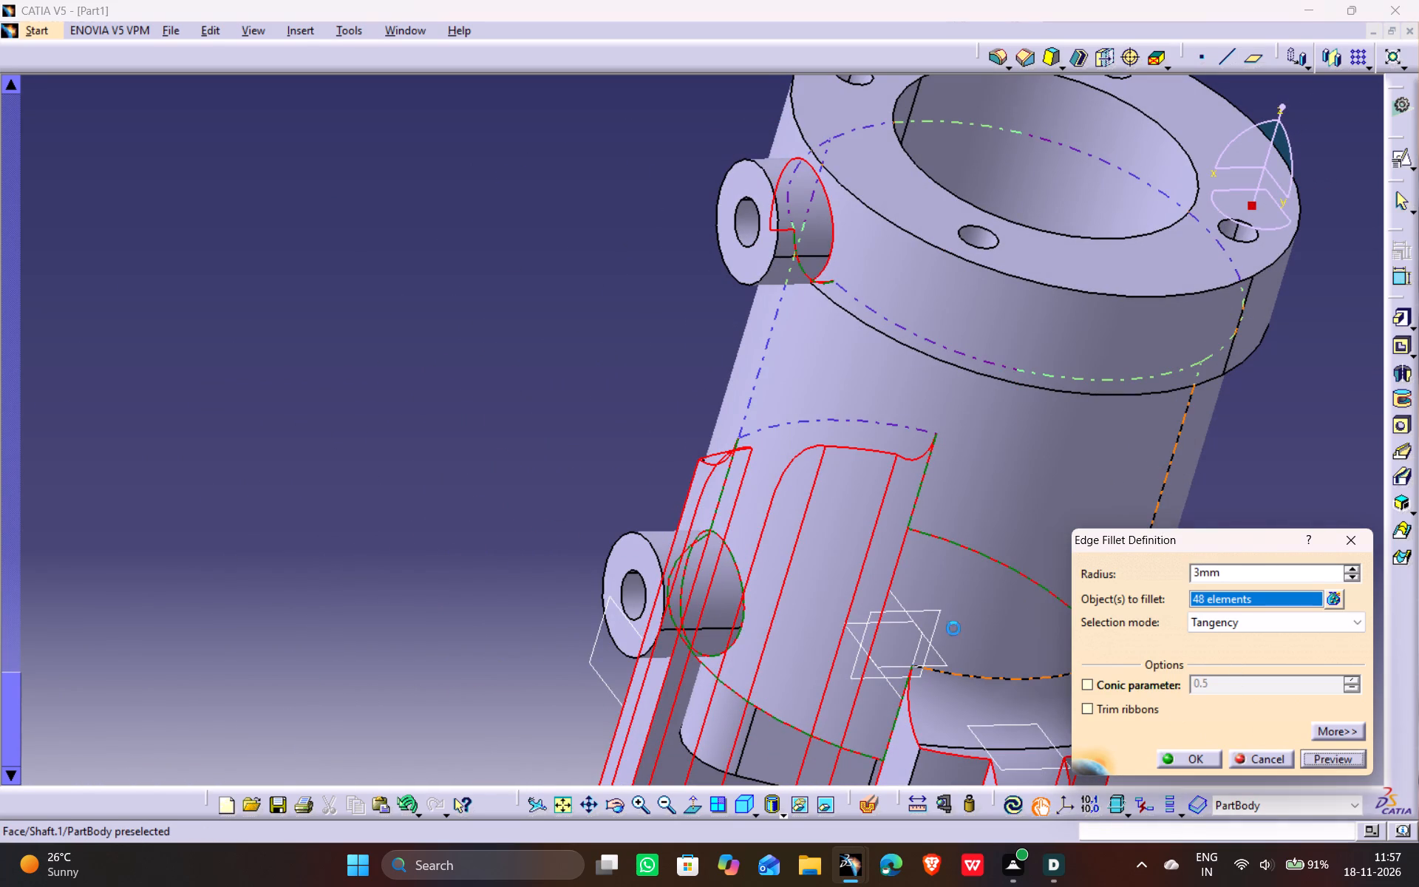
middle_click_drag(798, 421, 486, 419)
middle_click_drag(576, 549, 690, 478)
scroll(576, 549, "down", 2)
left_click_drag(577, 549, 690, 478)
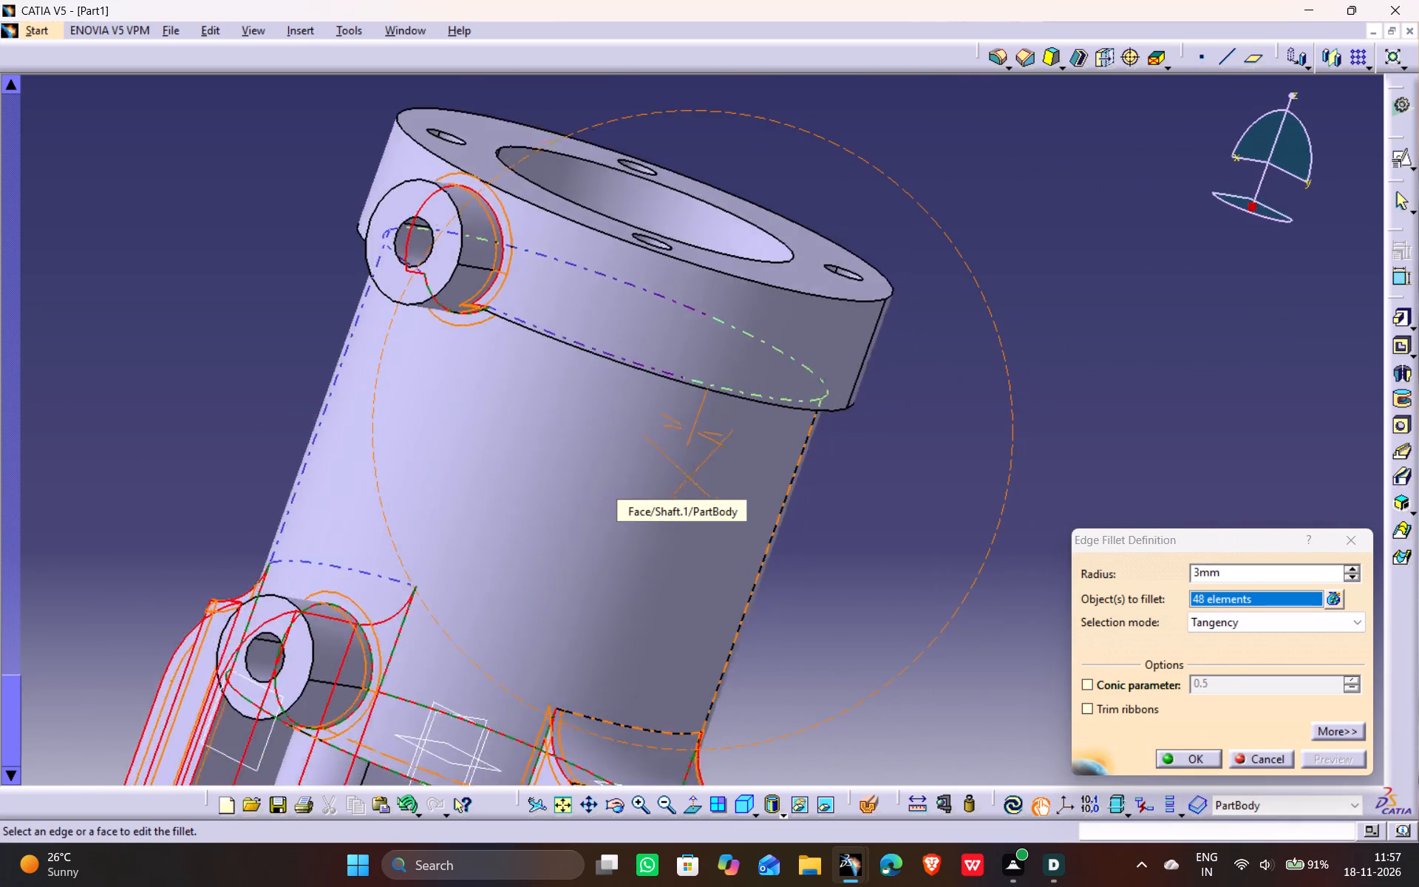
left_click_drag(690, 478, 839, 583)
middle_click_drag(690, 478, 830, 574)
scroll(837, 585, "down", 1)
scroll(306, 622, "down", 3)
middle_click_drag(306, 622, 443, 426)
left_click_drag(306, 622, 443, 426)
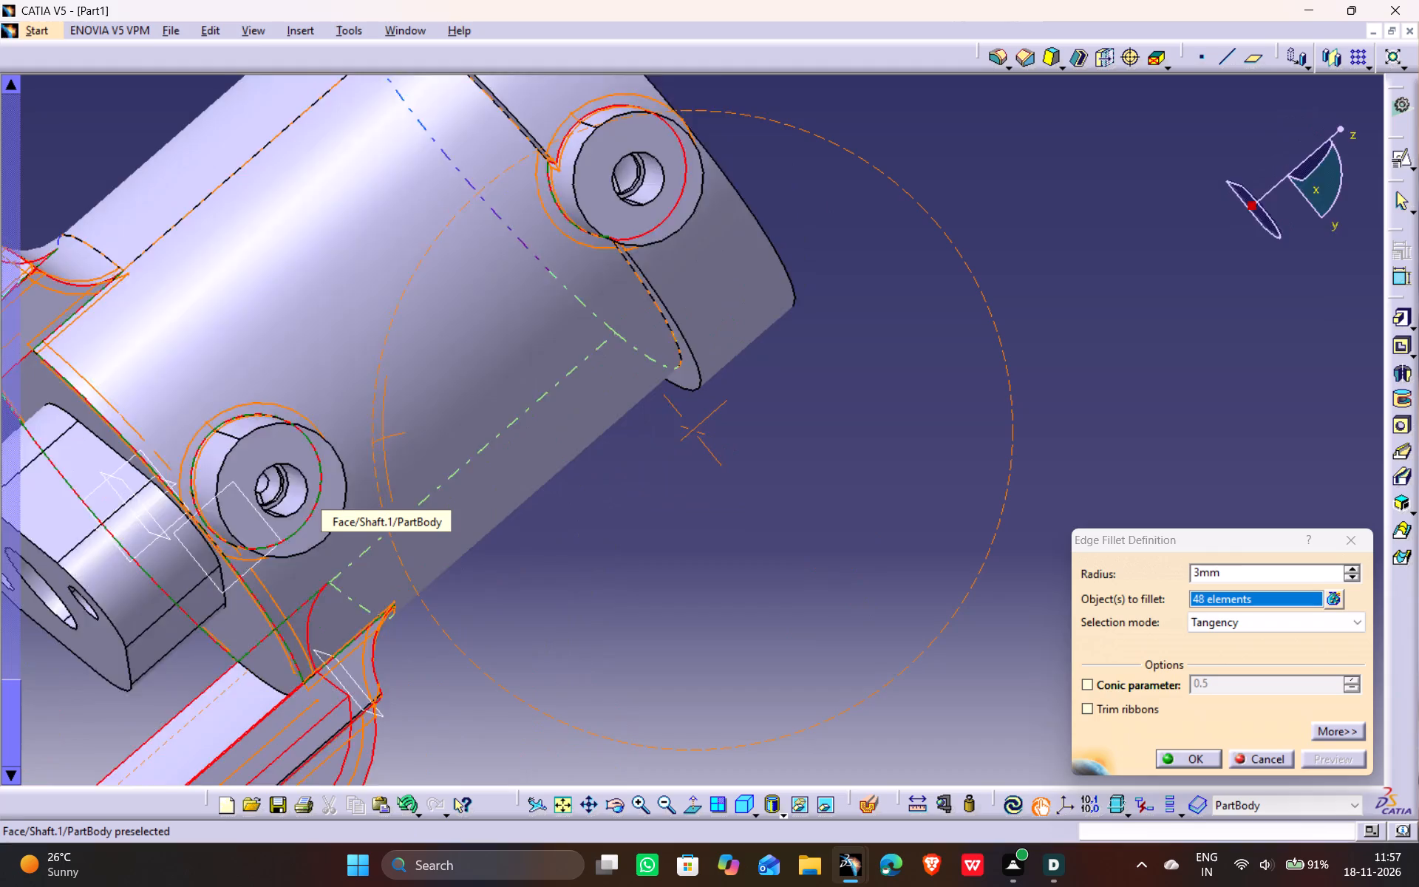
left_click_drag(443, 426, 247, 576)
middle_click_drag(443, 426, 247, 576)
scroll(247, 576, "down", 1)
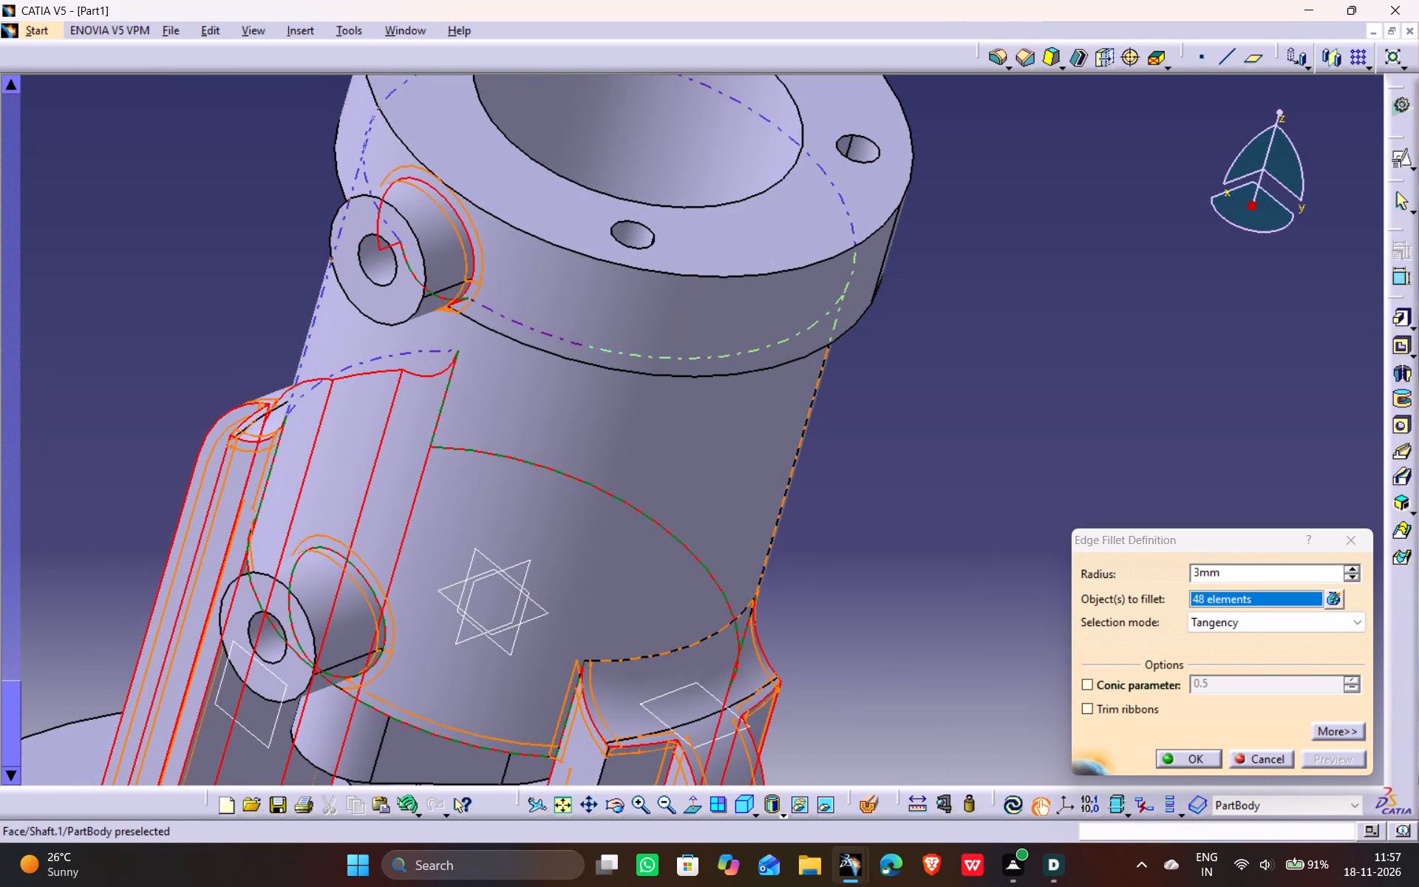
left_click(1193, 753)
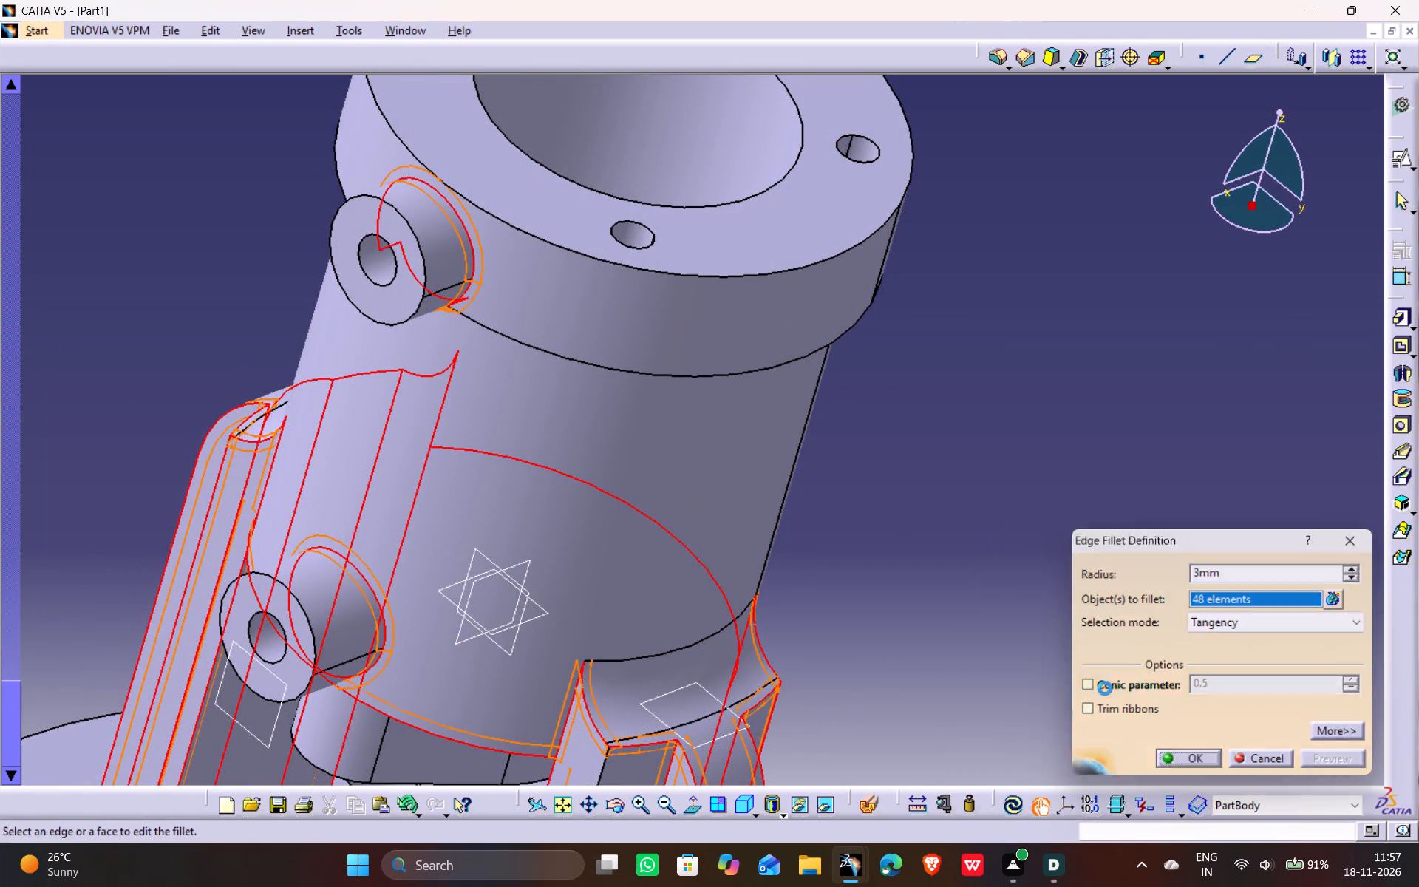
left_click(870, 530)
Chamfer the top edge of the cylinder's bore at the flange face 1.5 mm at 45 degrees.
middle_click_drag(832, 442, 830, 468, "ctrl")
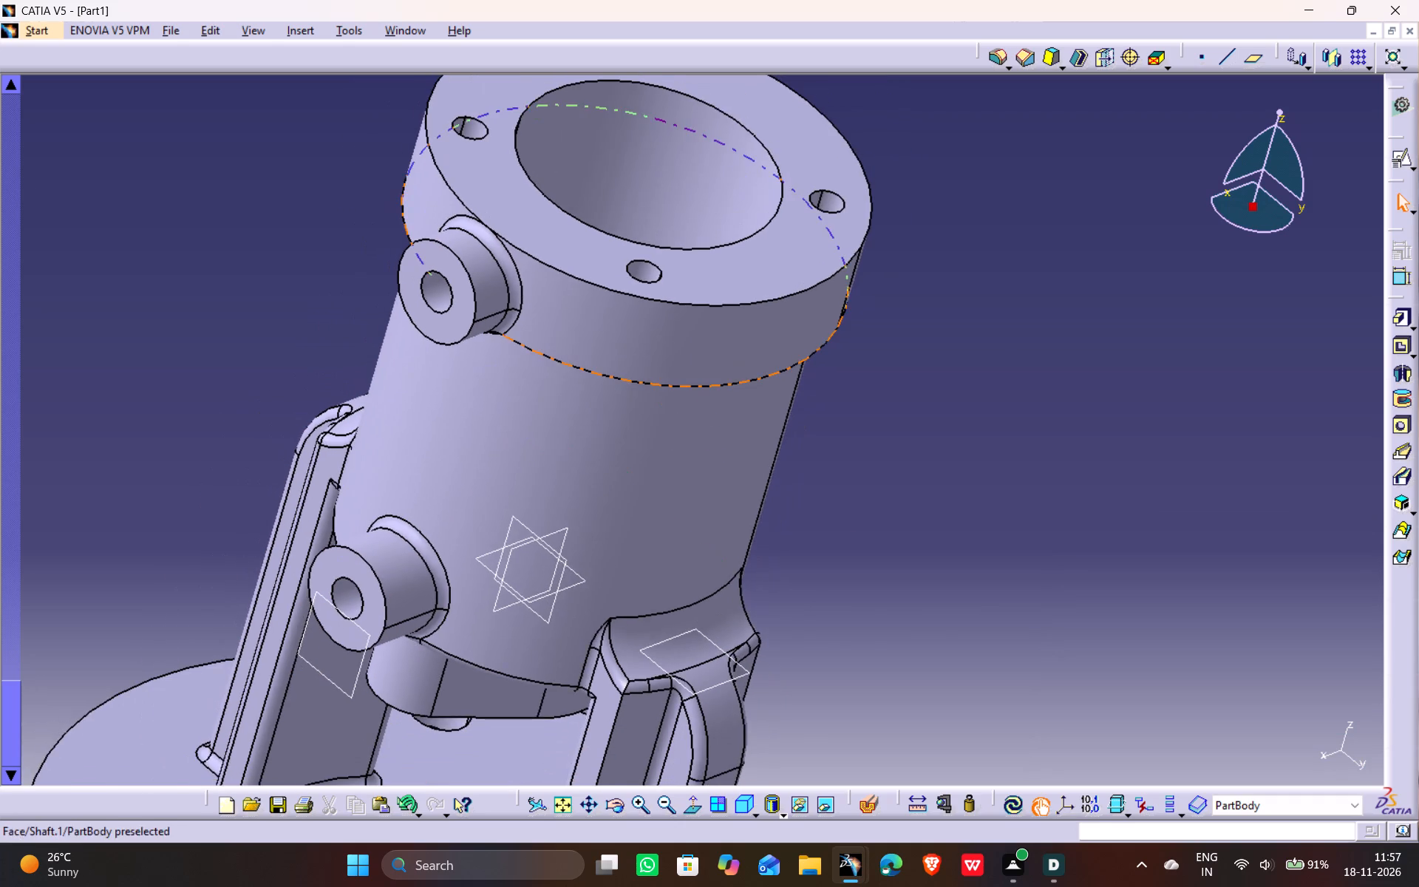
middle_click_drag(746, 381, 667, 410)
scroll(746, 381, "down", 2)
left_click_drag(746, 381, 667, 409)
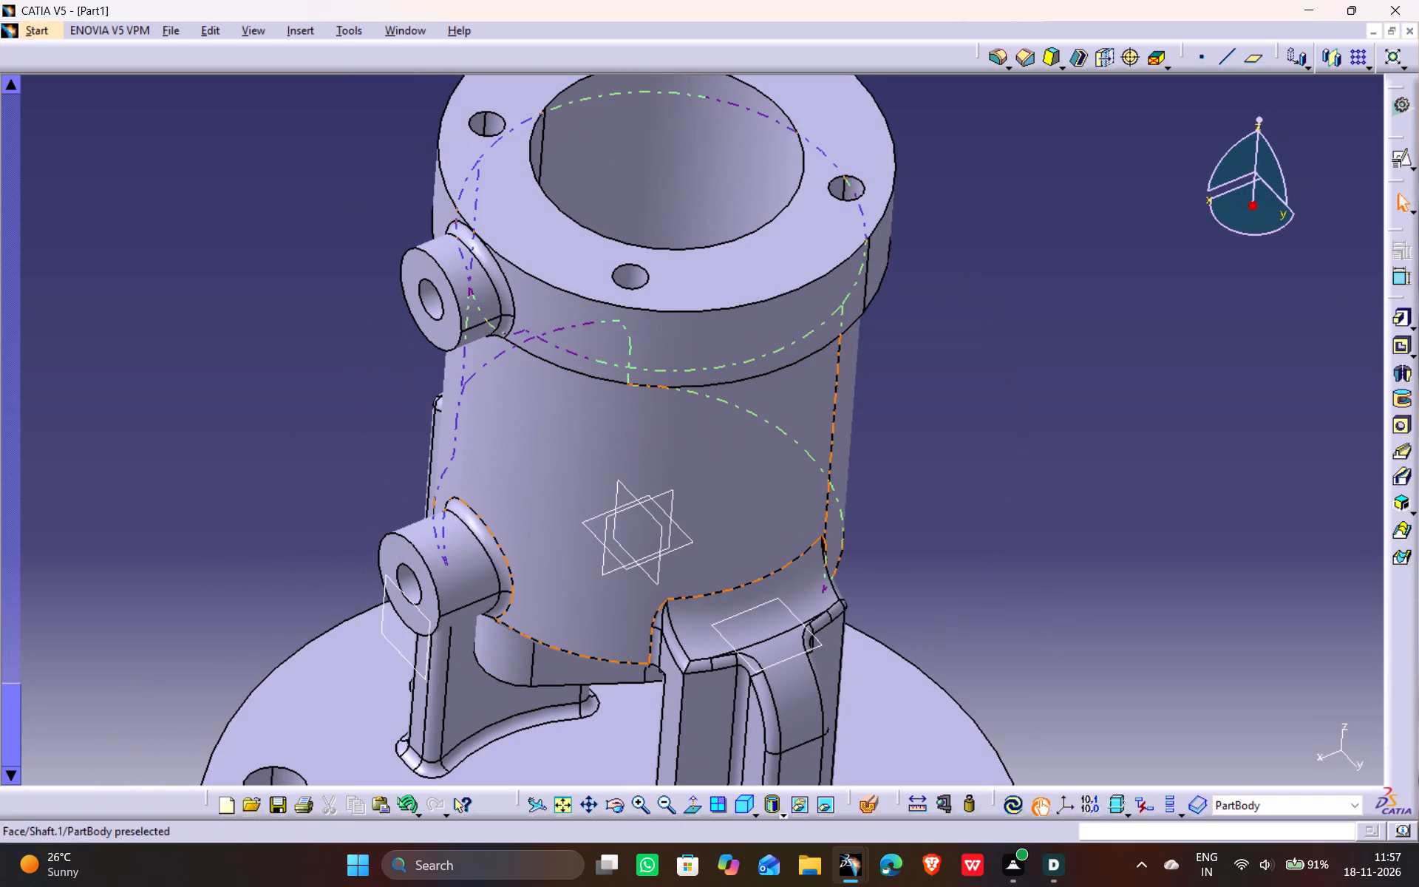
middle_click_drag(639, 264, 618, 449)
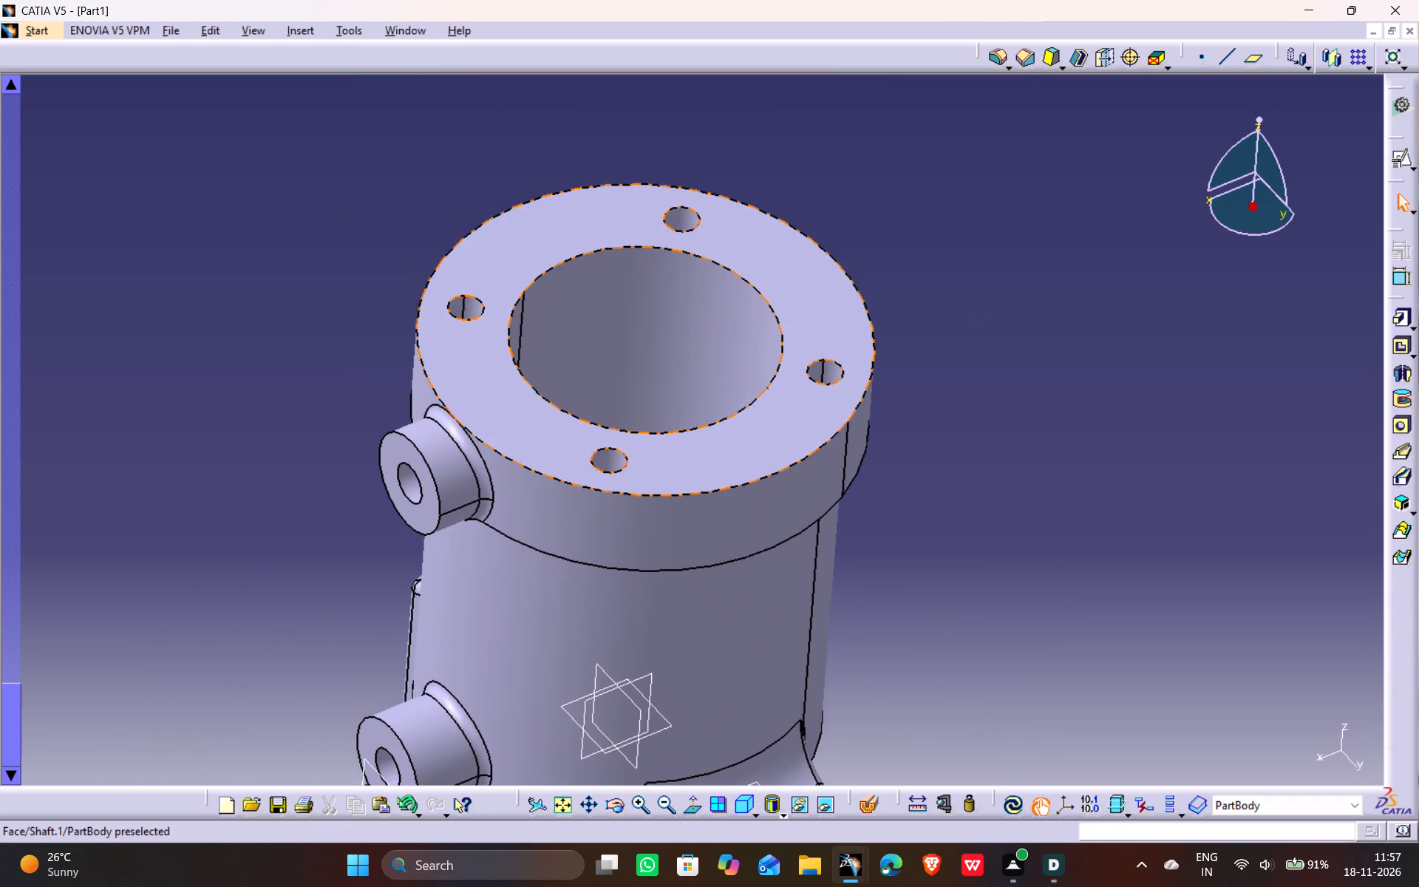
left_click(1024, 62)
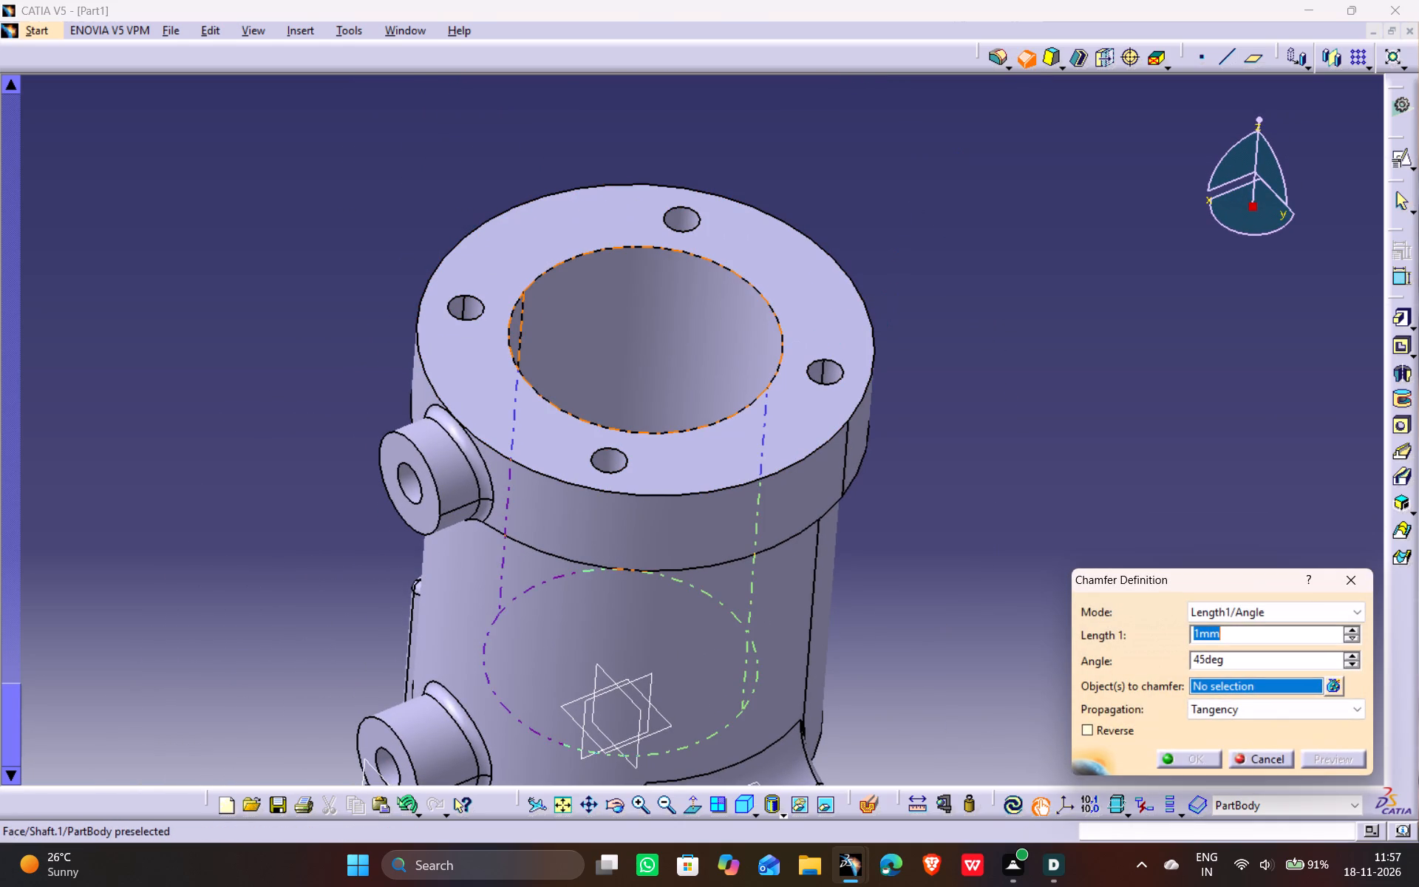
left_click(780, 331)
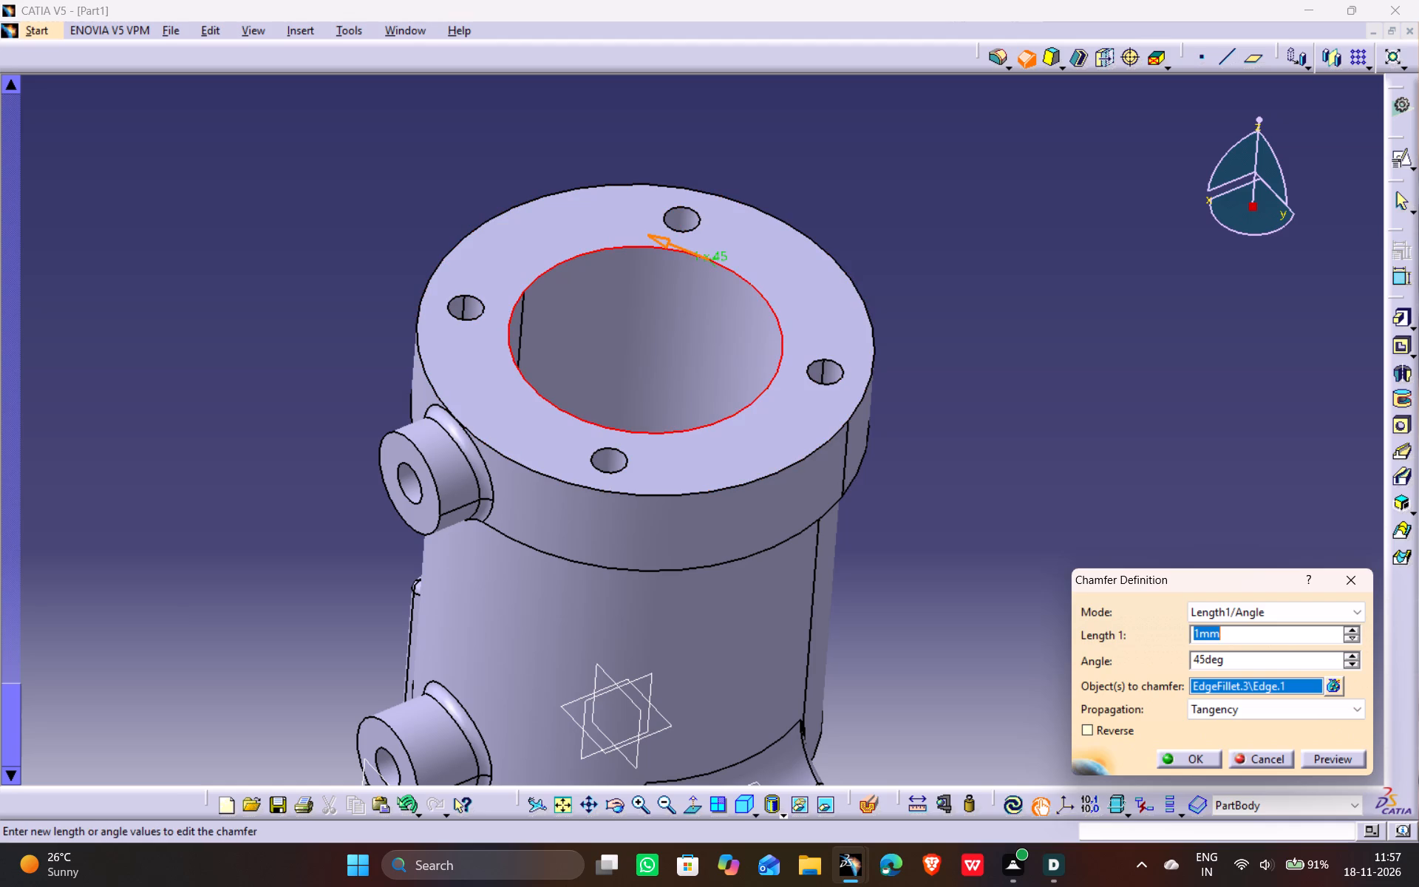
type("1.5")
left_click(879, 231)
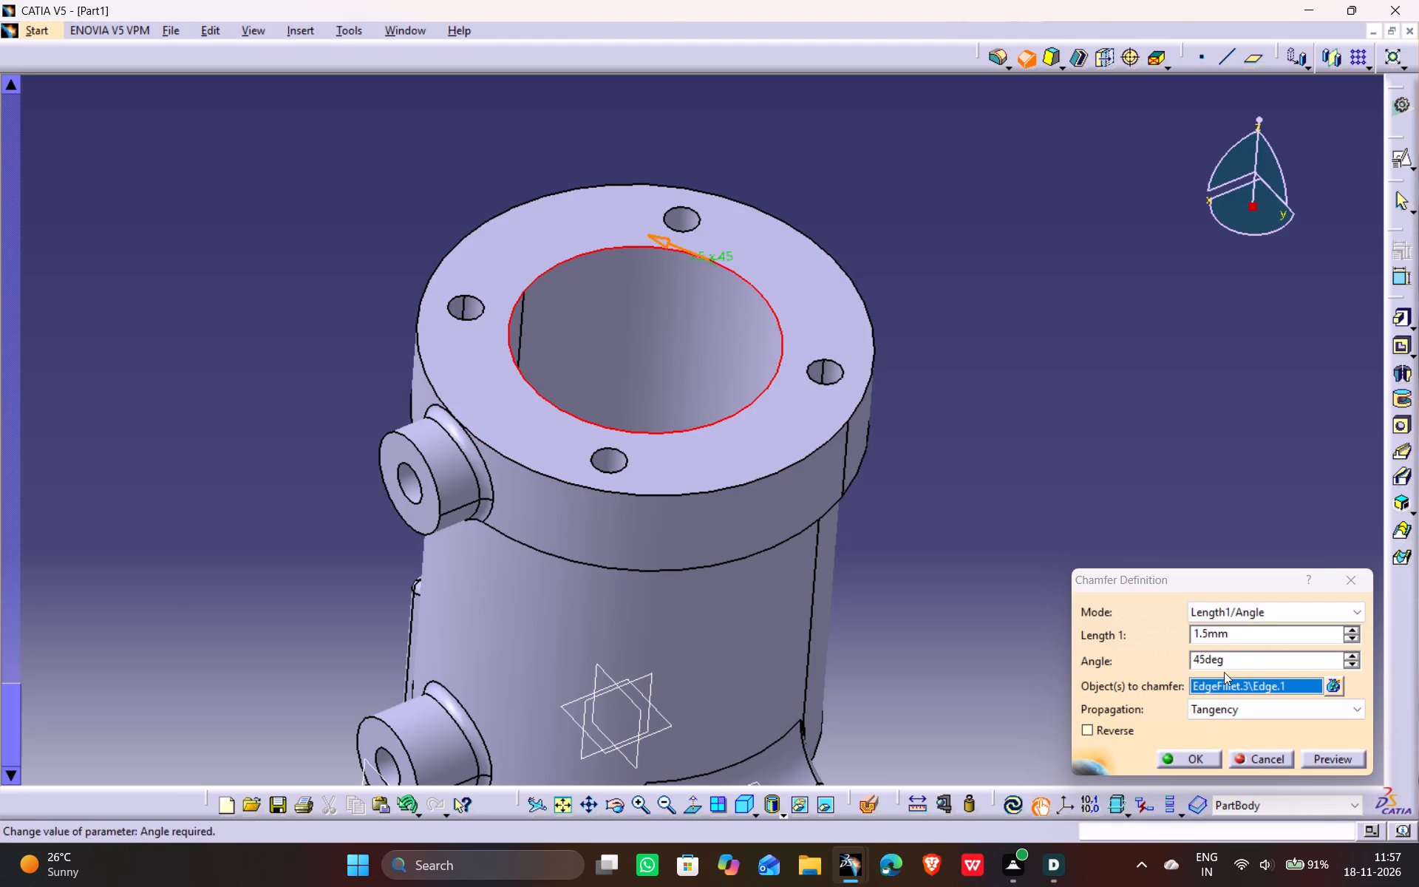
left_click(1326, 767)
left_click(1191, 760)
left_click(1069, 543)
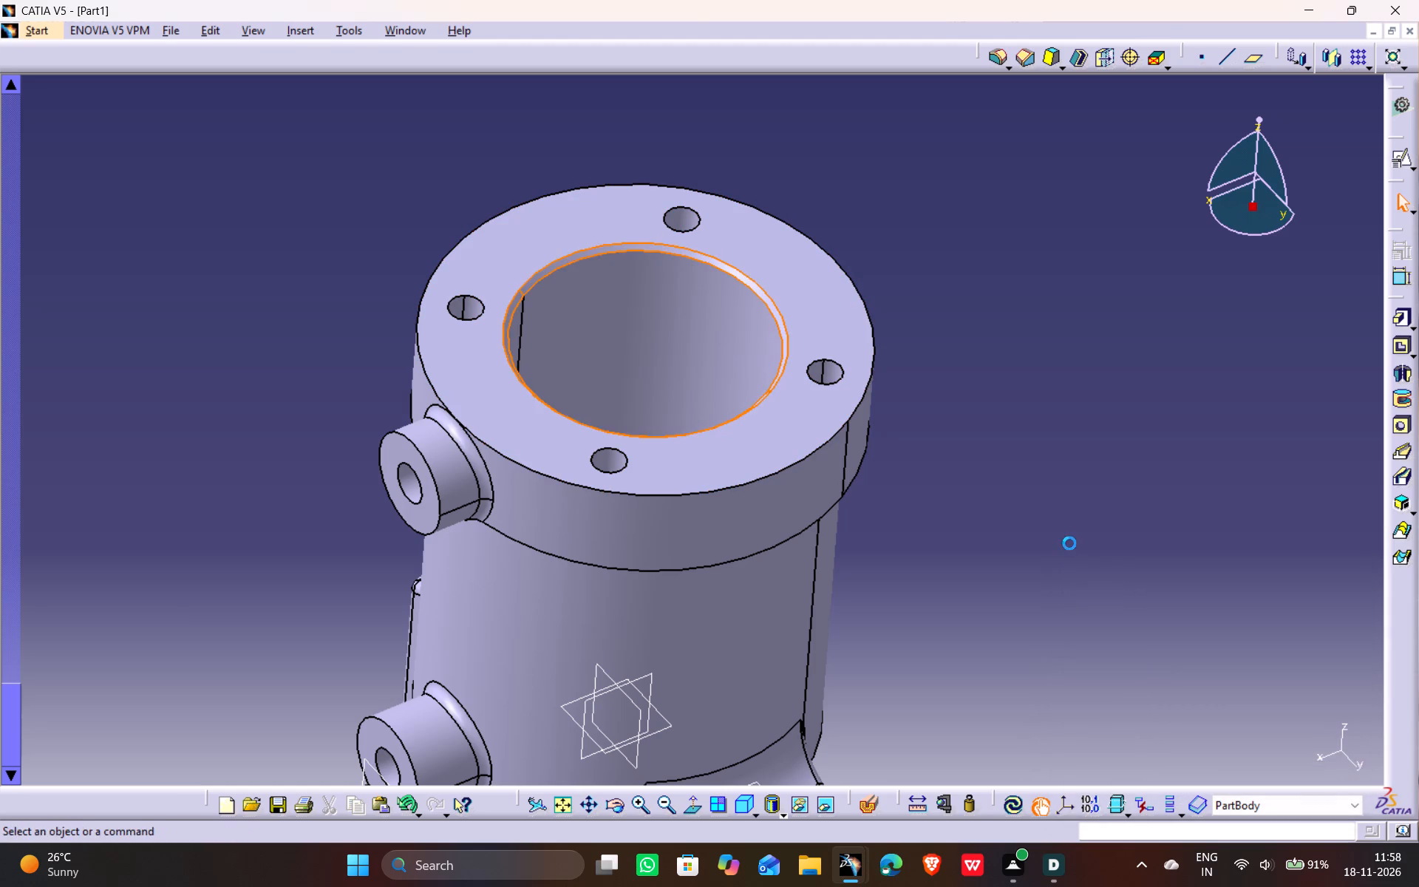
left_click(744, 810)
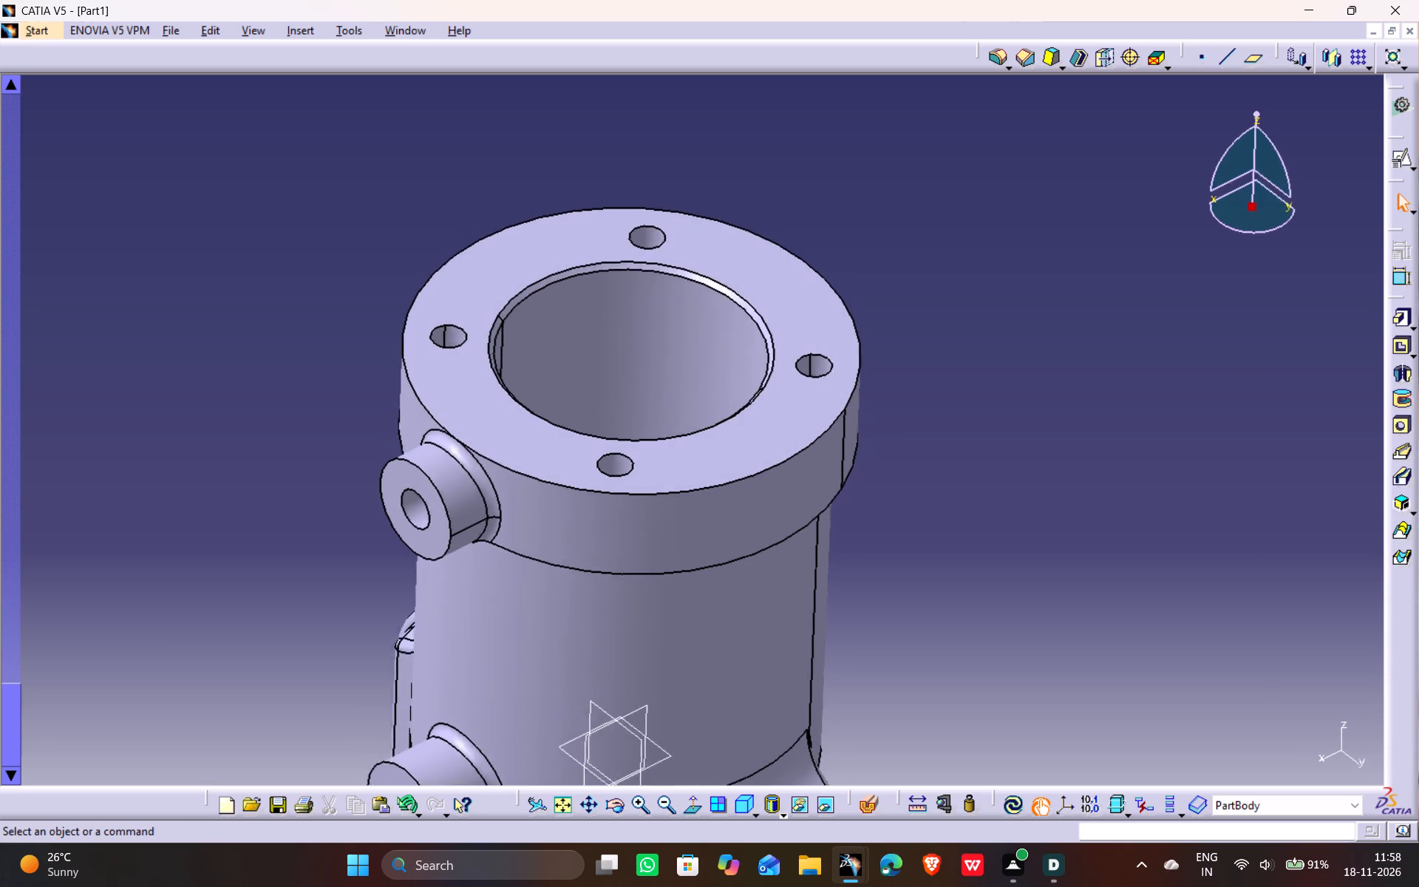
Update the part and show the whole model fitted in the isometric view.
left_click(562, 804)
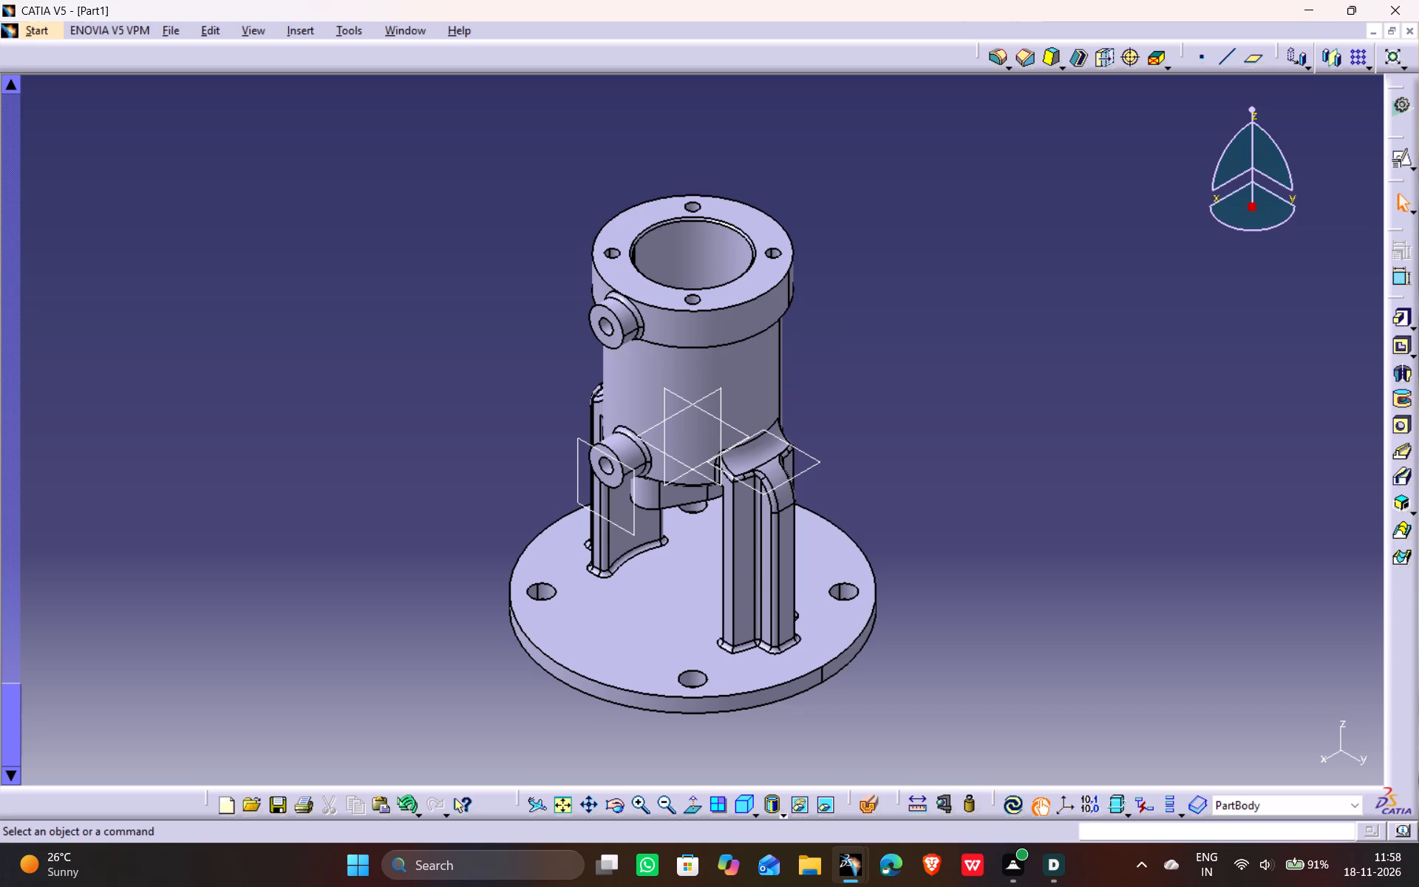
left_click(949, 504)
left_click(1019, 804)
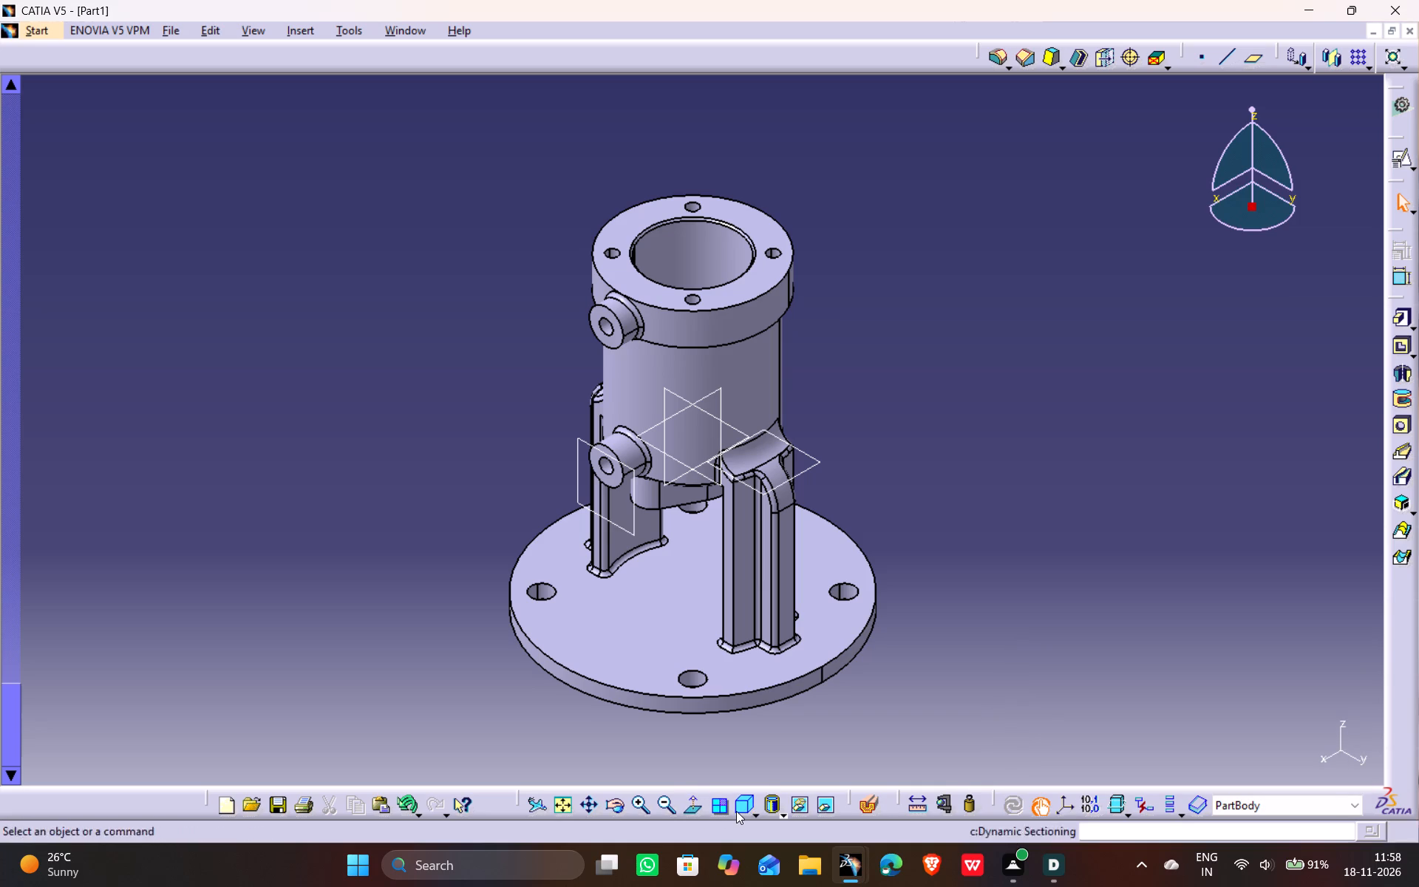
left_click(741, 808)
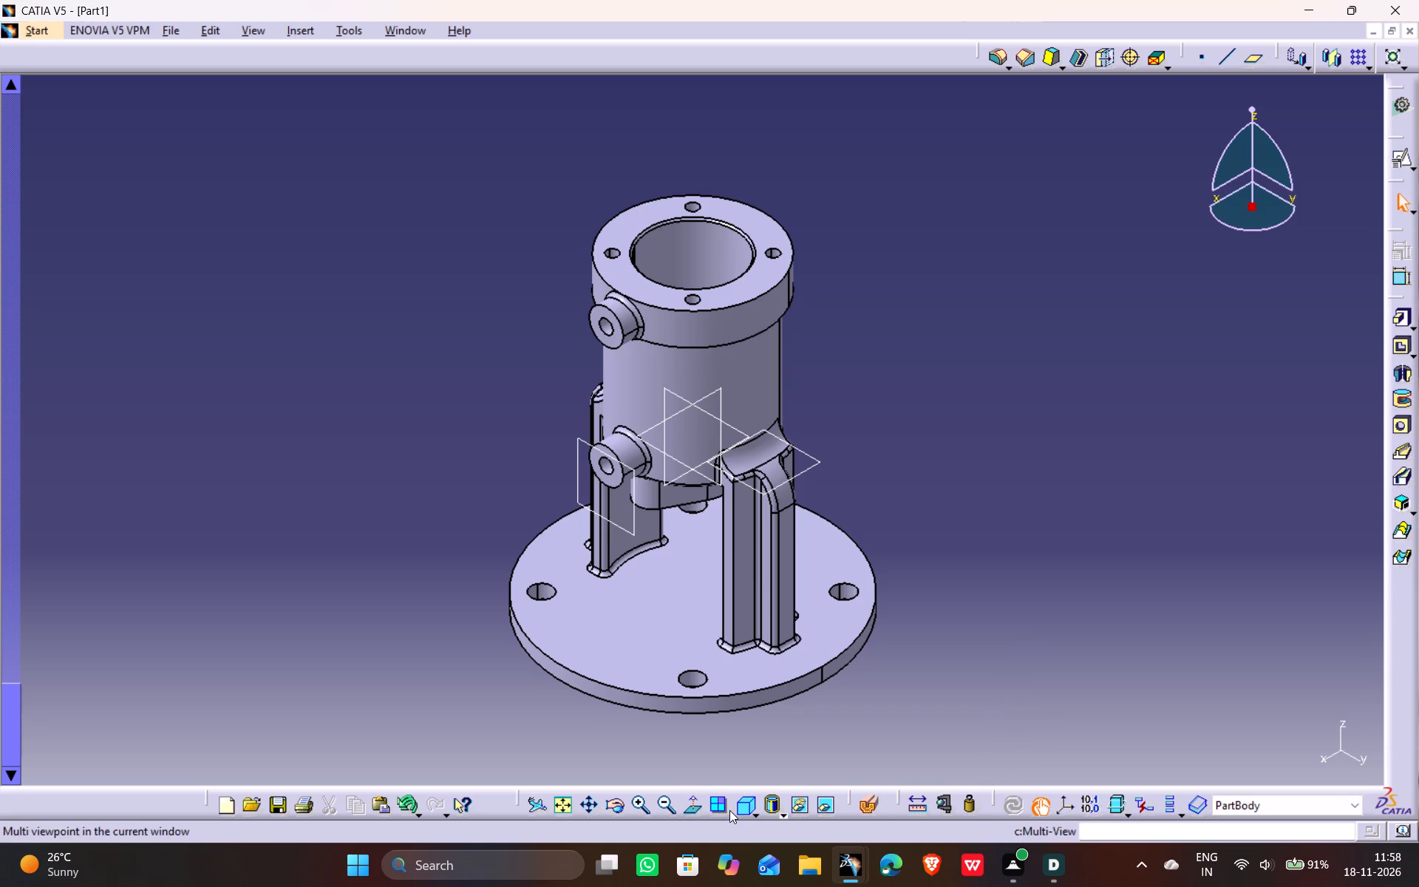
left_click(742, 810)
left_click(559, 804)
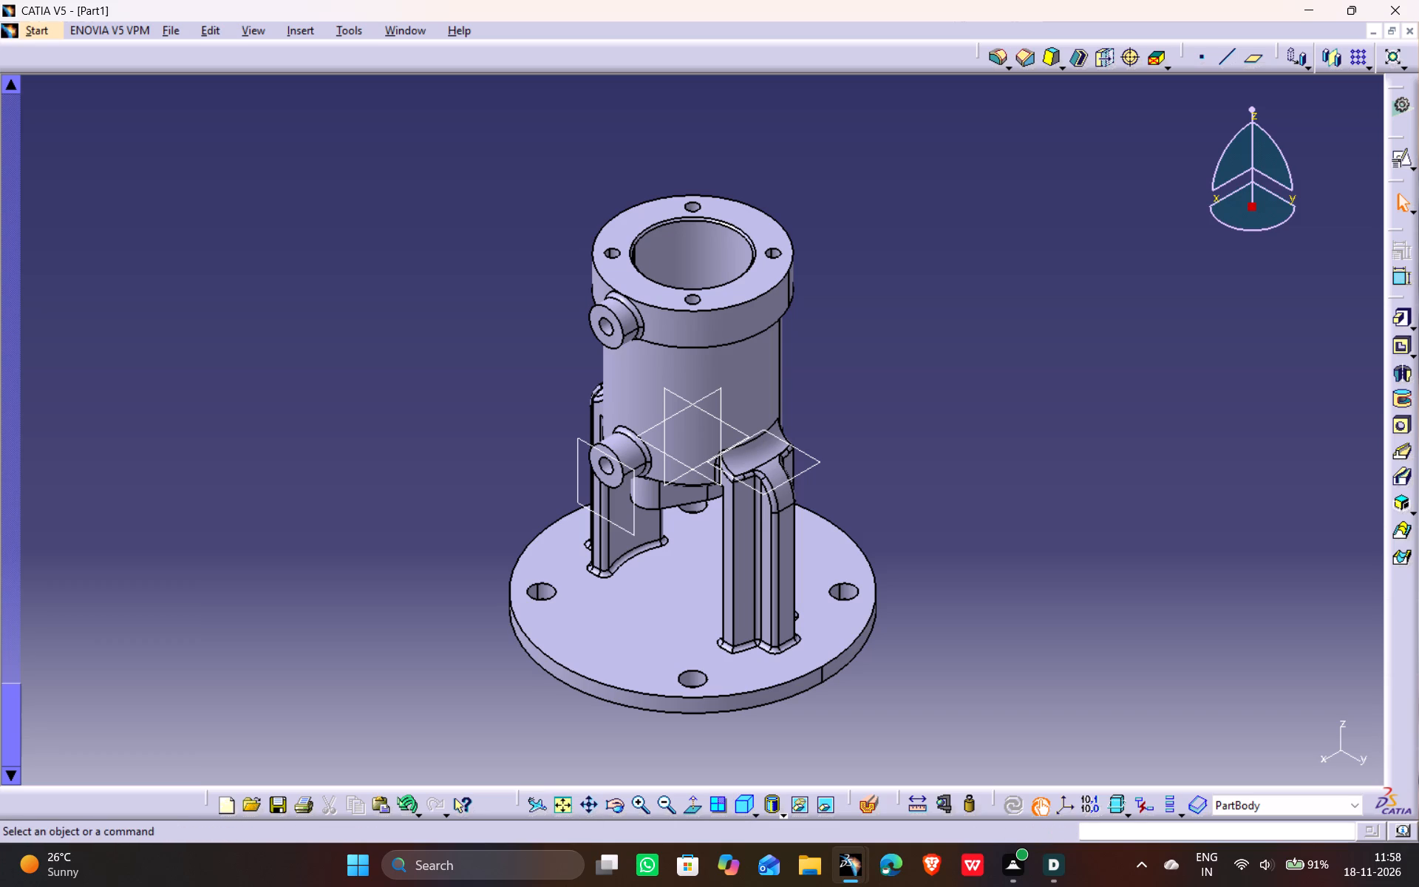
Collapse the PartBody branch in the specification tree so only its top level is listed.
scroll(336, 595, "up", 20)
scroll(336, 595, "up", 20)
scroll(336, 595, "up", 5)
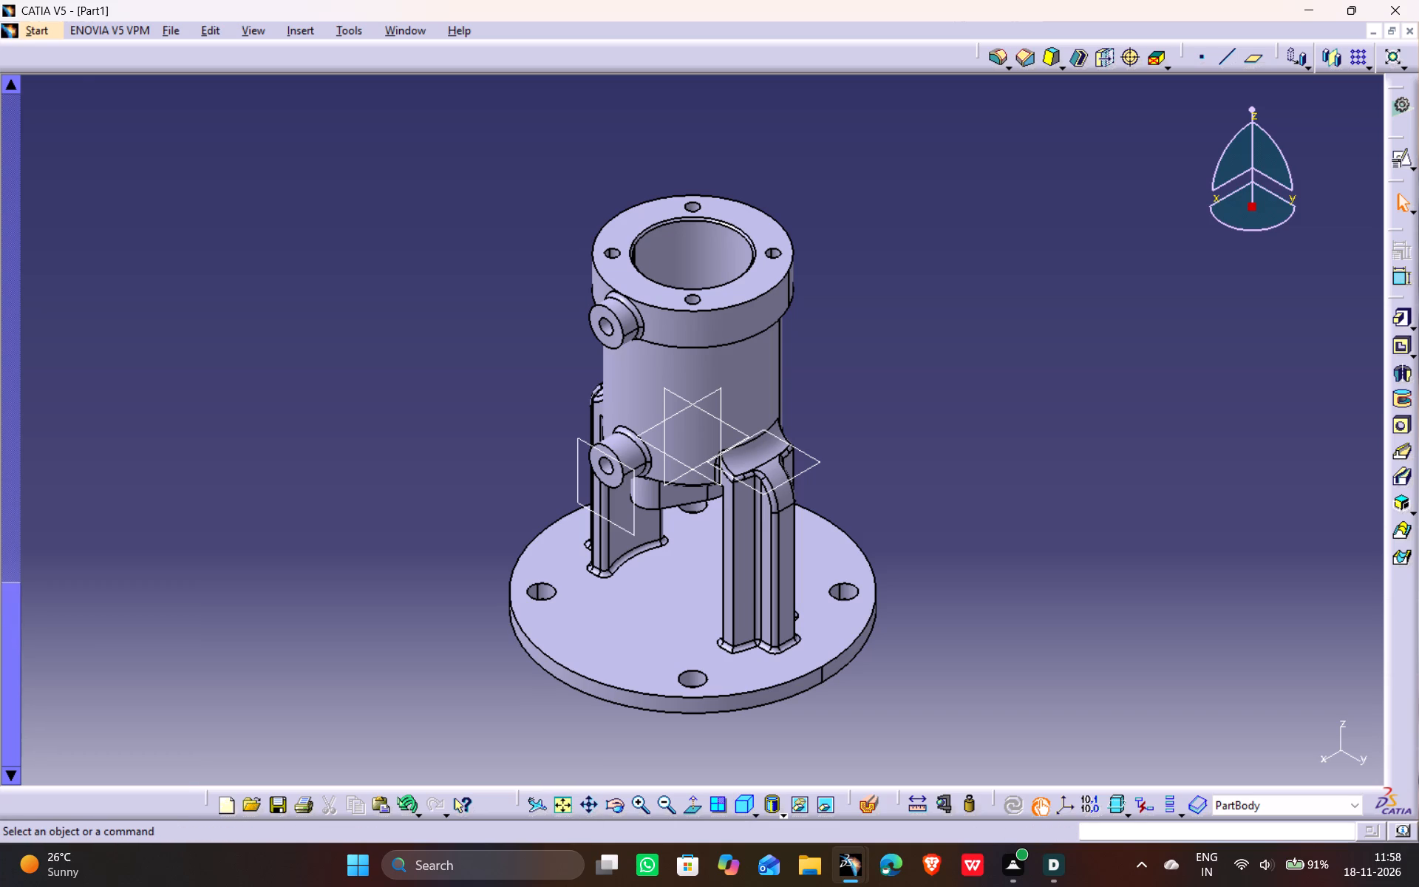
scroll(335, 593, "up", 20)
scroll(335, 593, "up", 7)
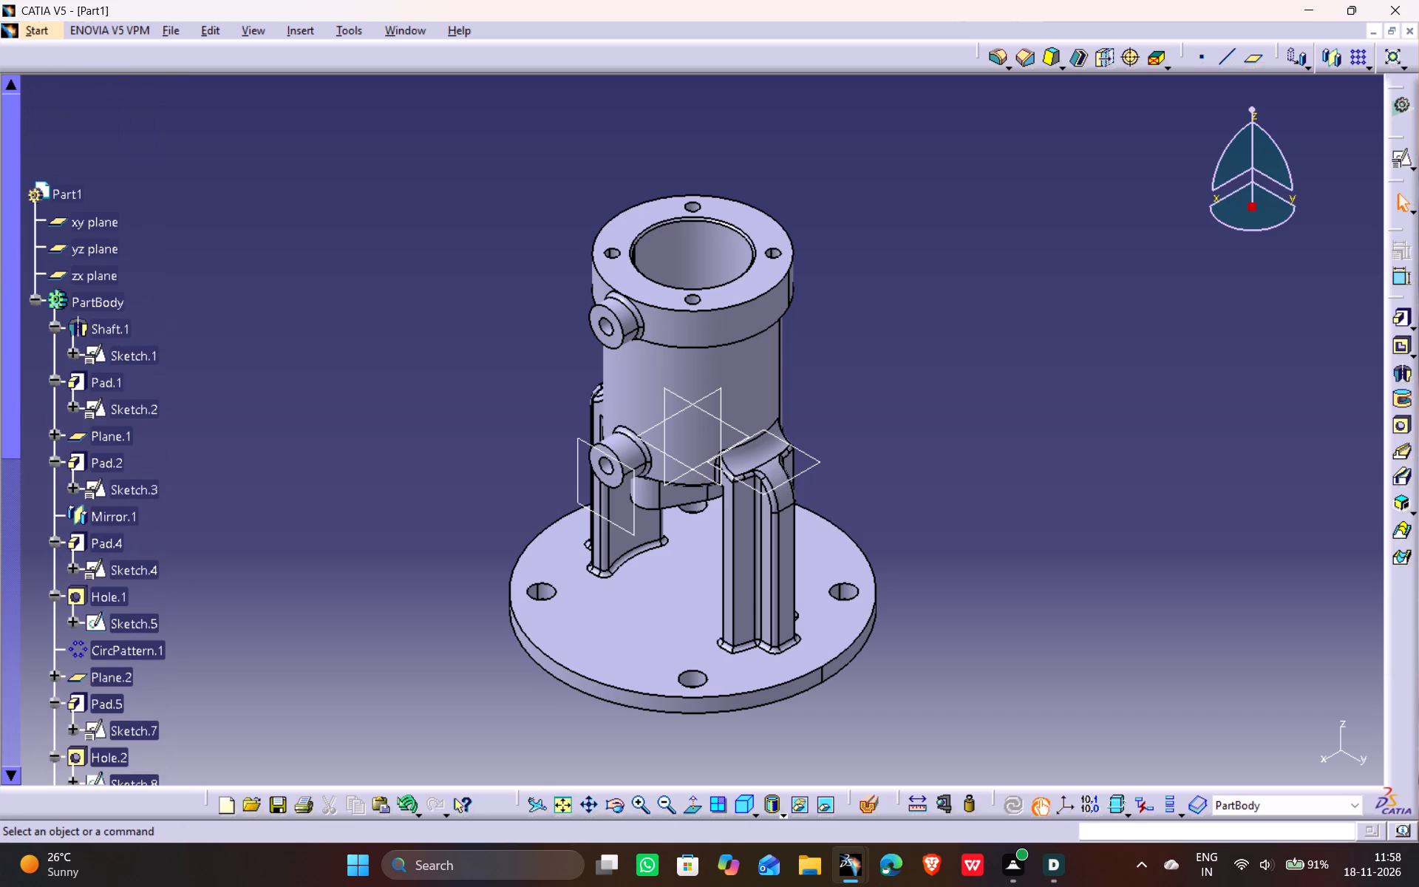
left_click(34, 301)
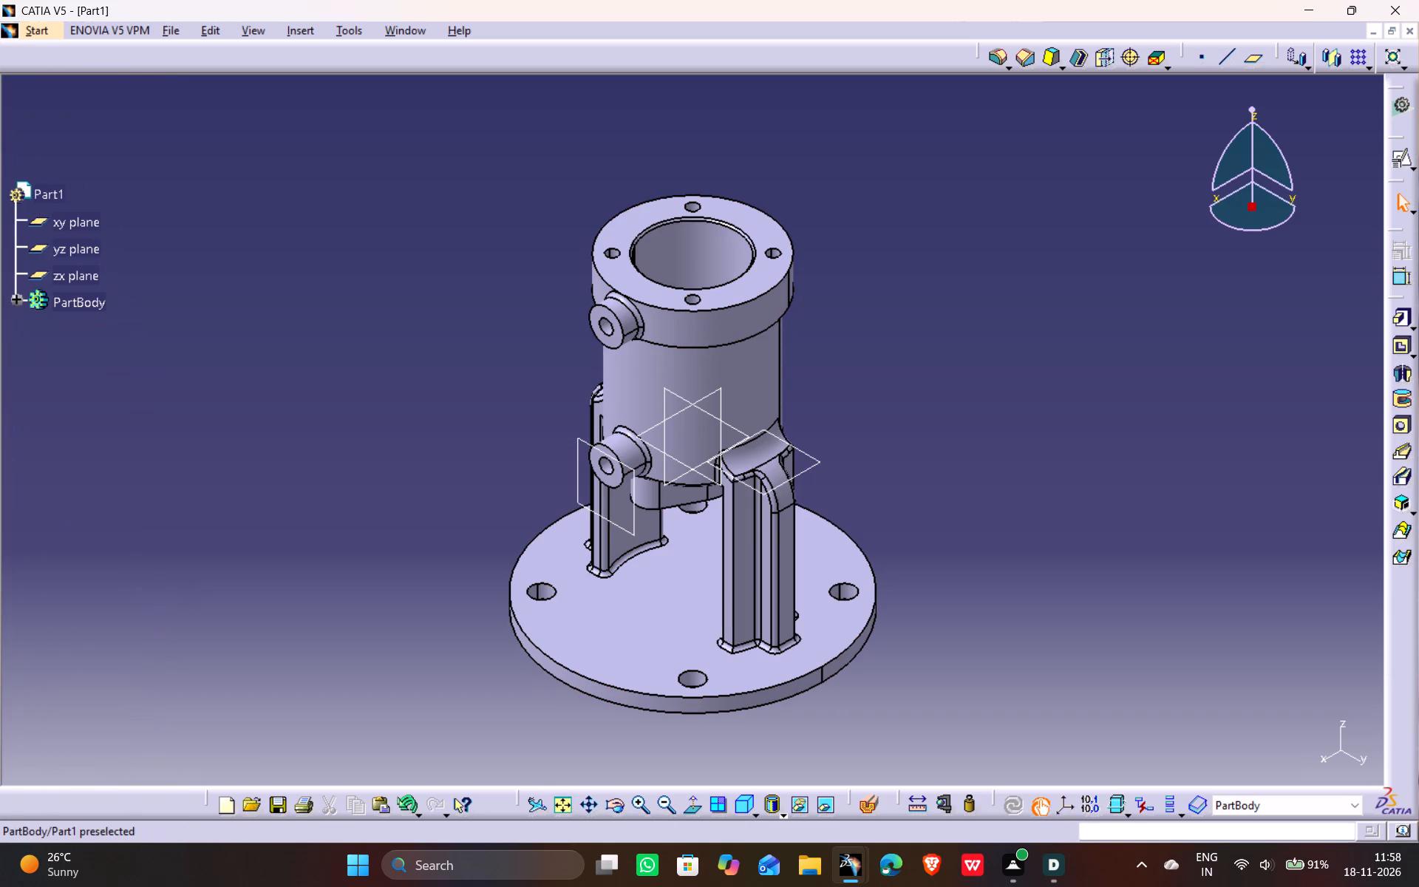
scroll(158, 334, "down", 1)
left_click(338, 285)
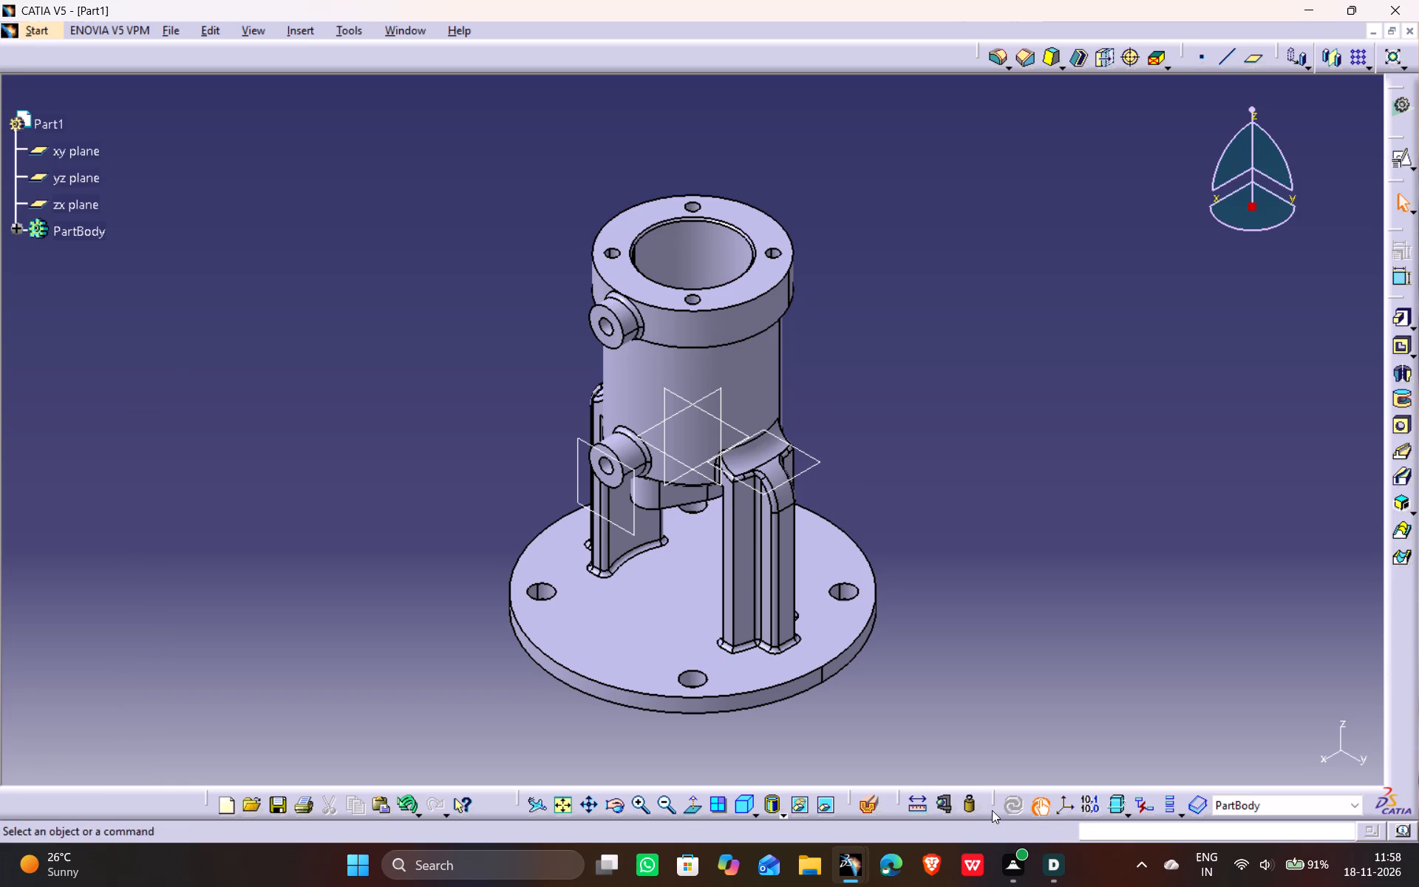
Save the finished part in the Documents folder as a CATPart named WE-1.
left_click(1015, 807)
key("ctrl+s")
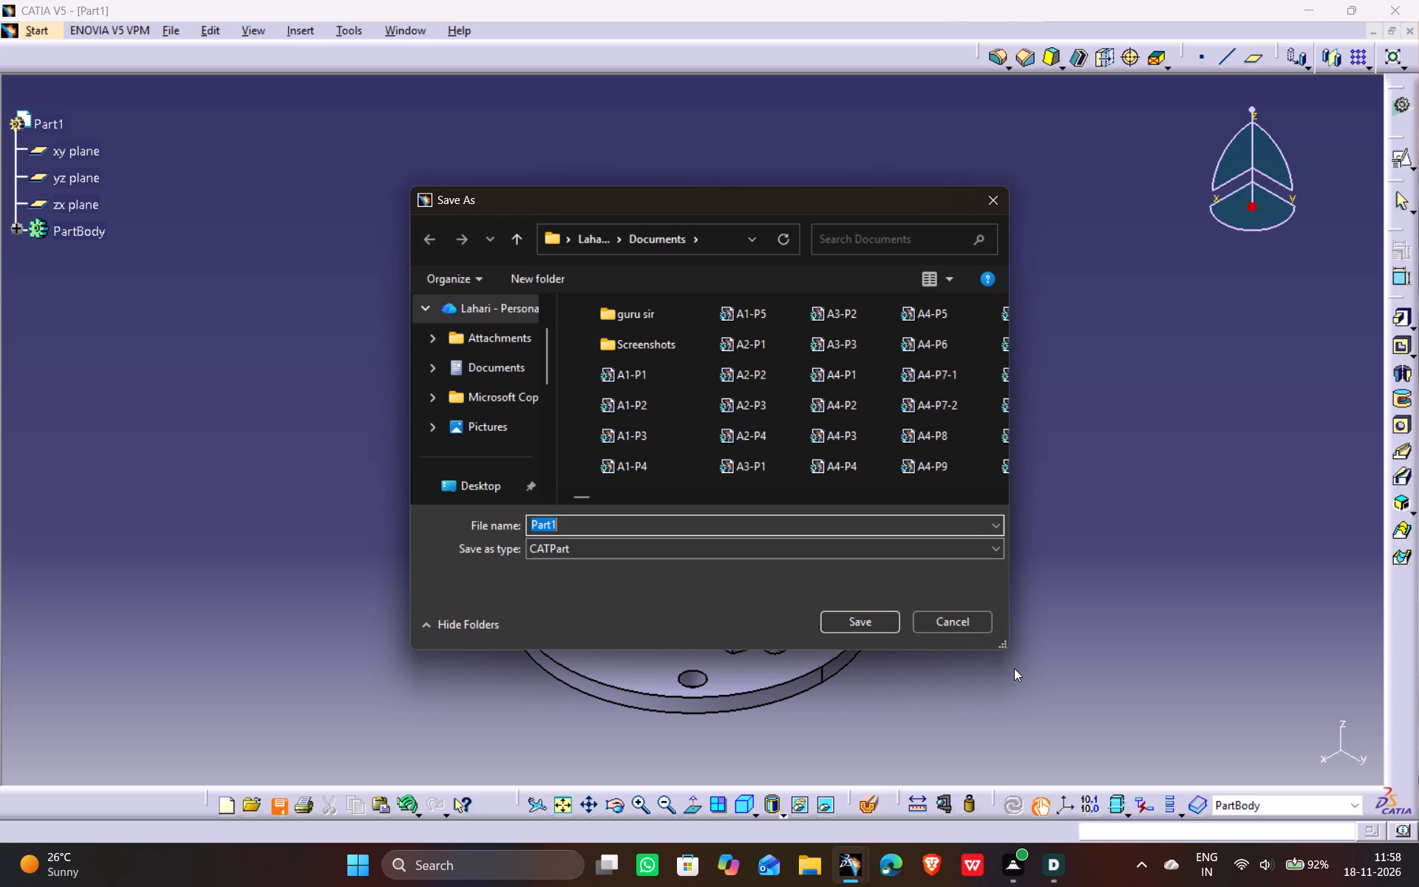
key("w")
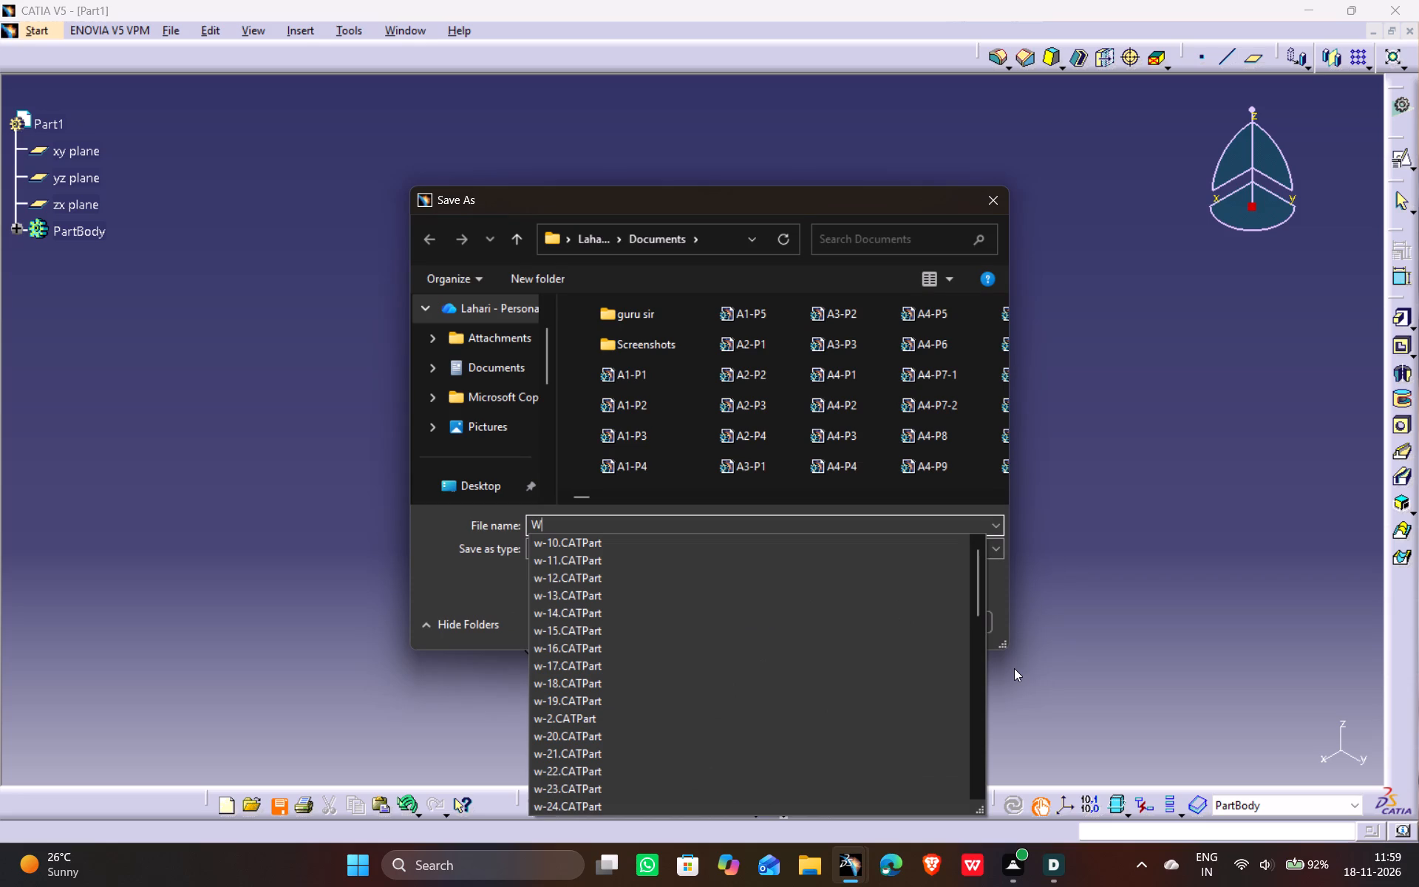
key("BackSpace")
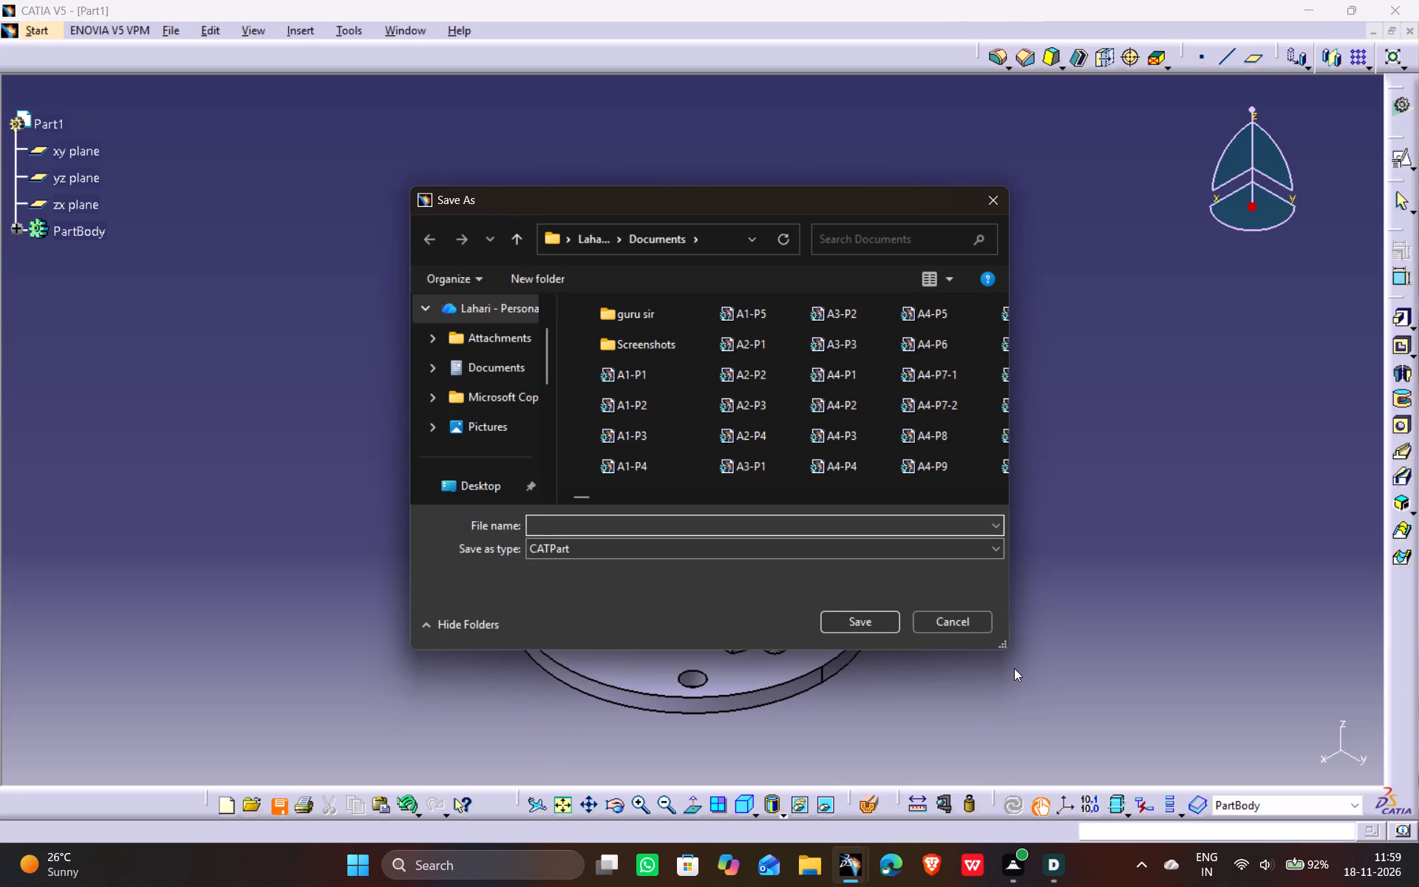
type("WE")
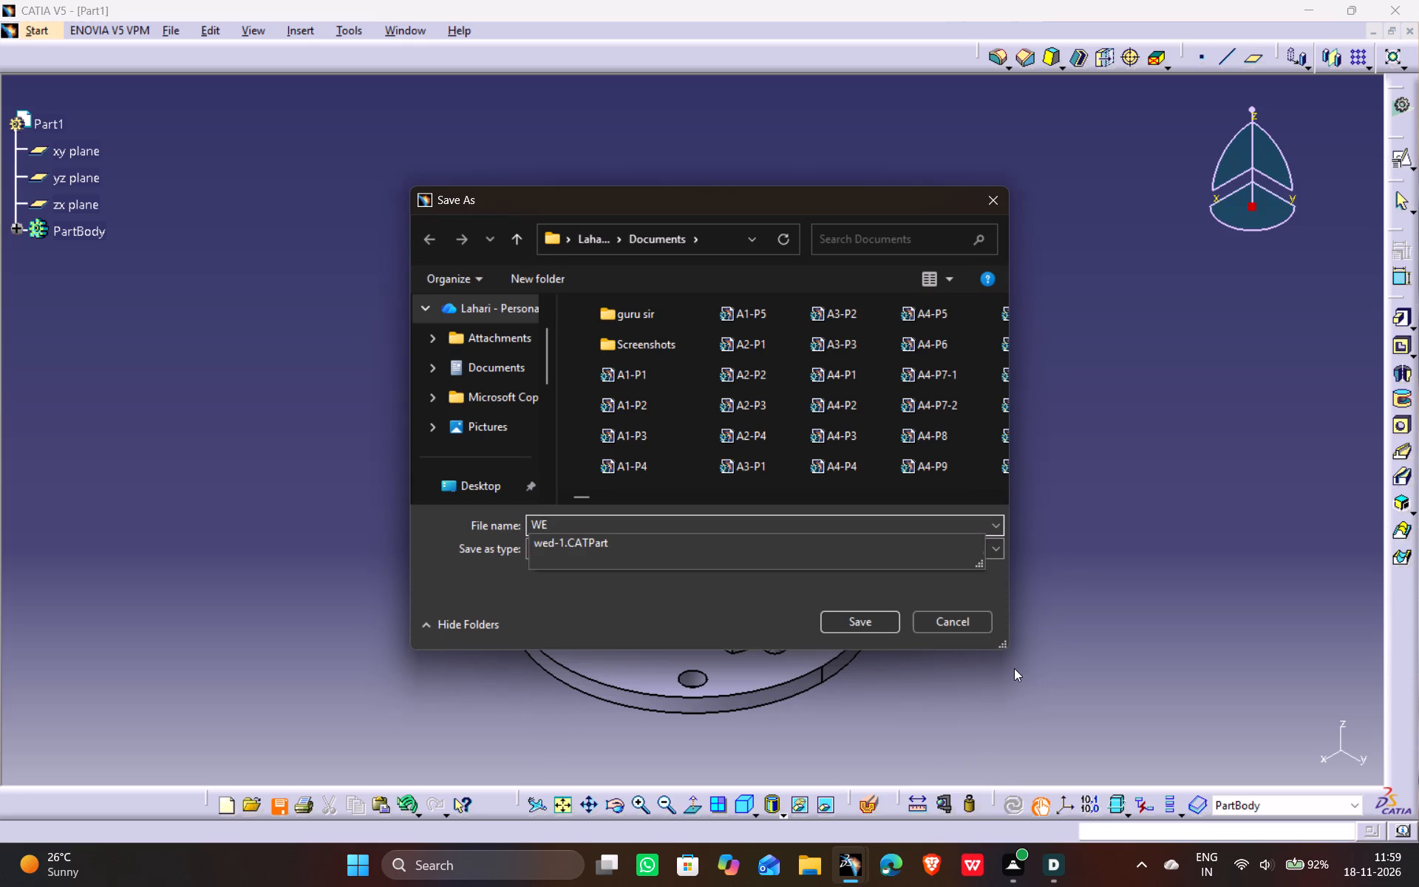
type("-1")
key("Return")
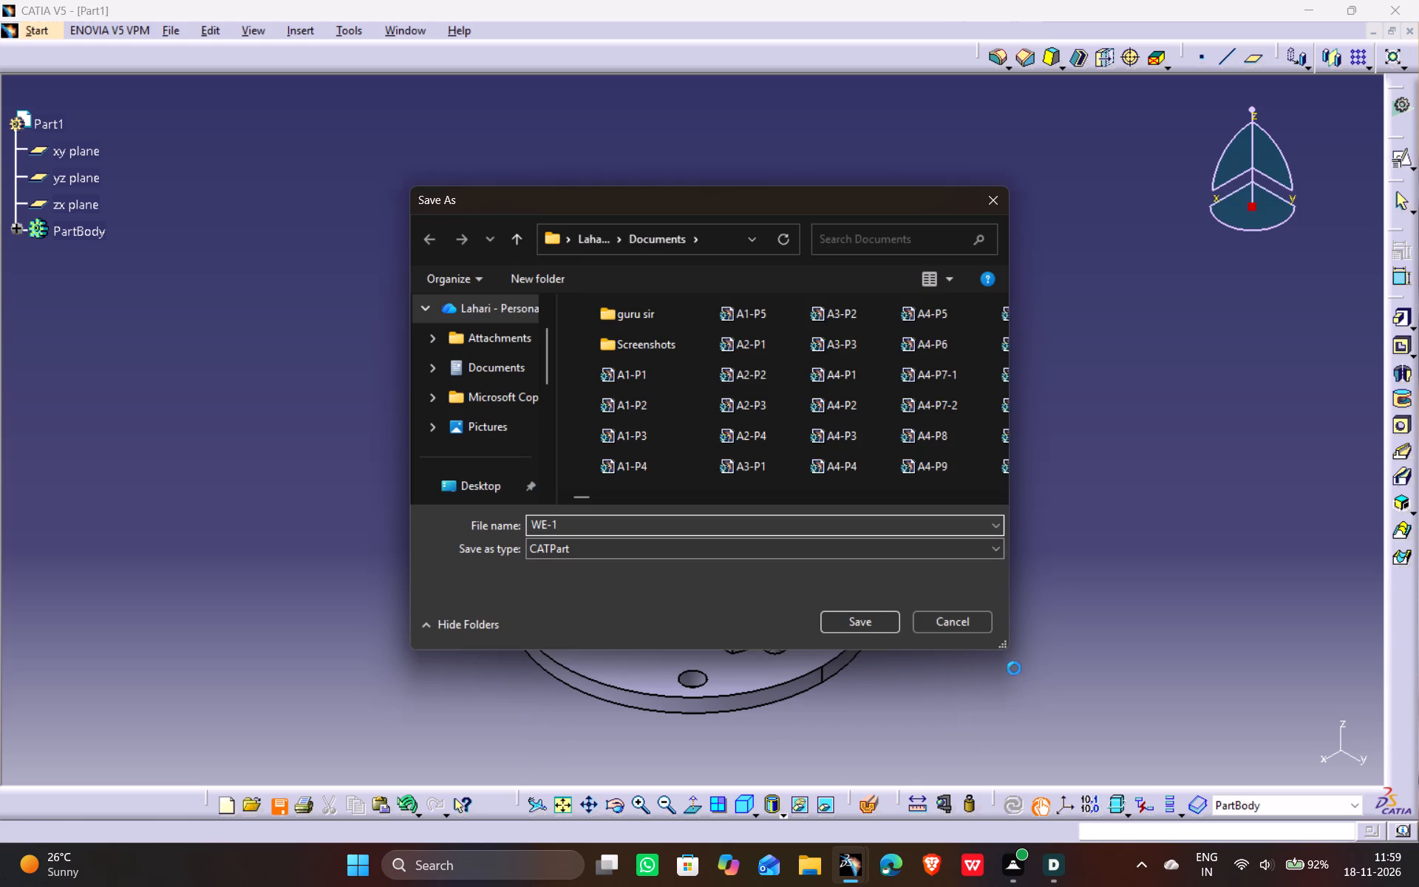
Create a new empty part in the Part Design workbench.
left_click(60, 27)
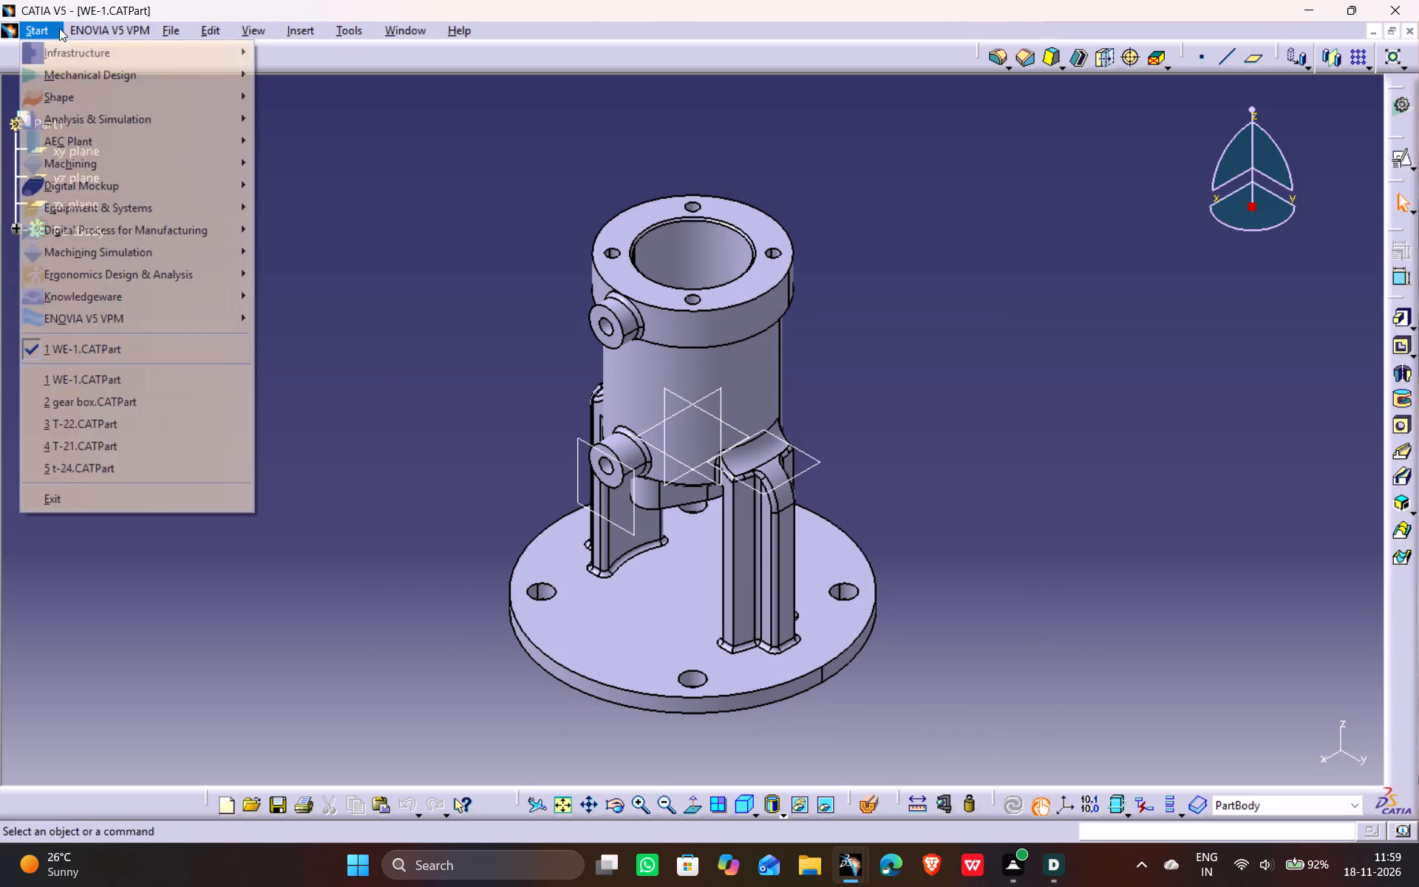
left_click(68, 75)
left_click(313, 73)
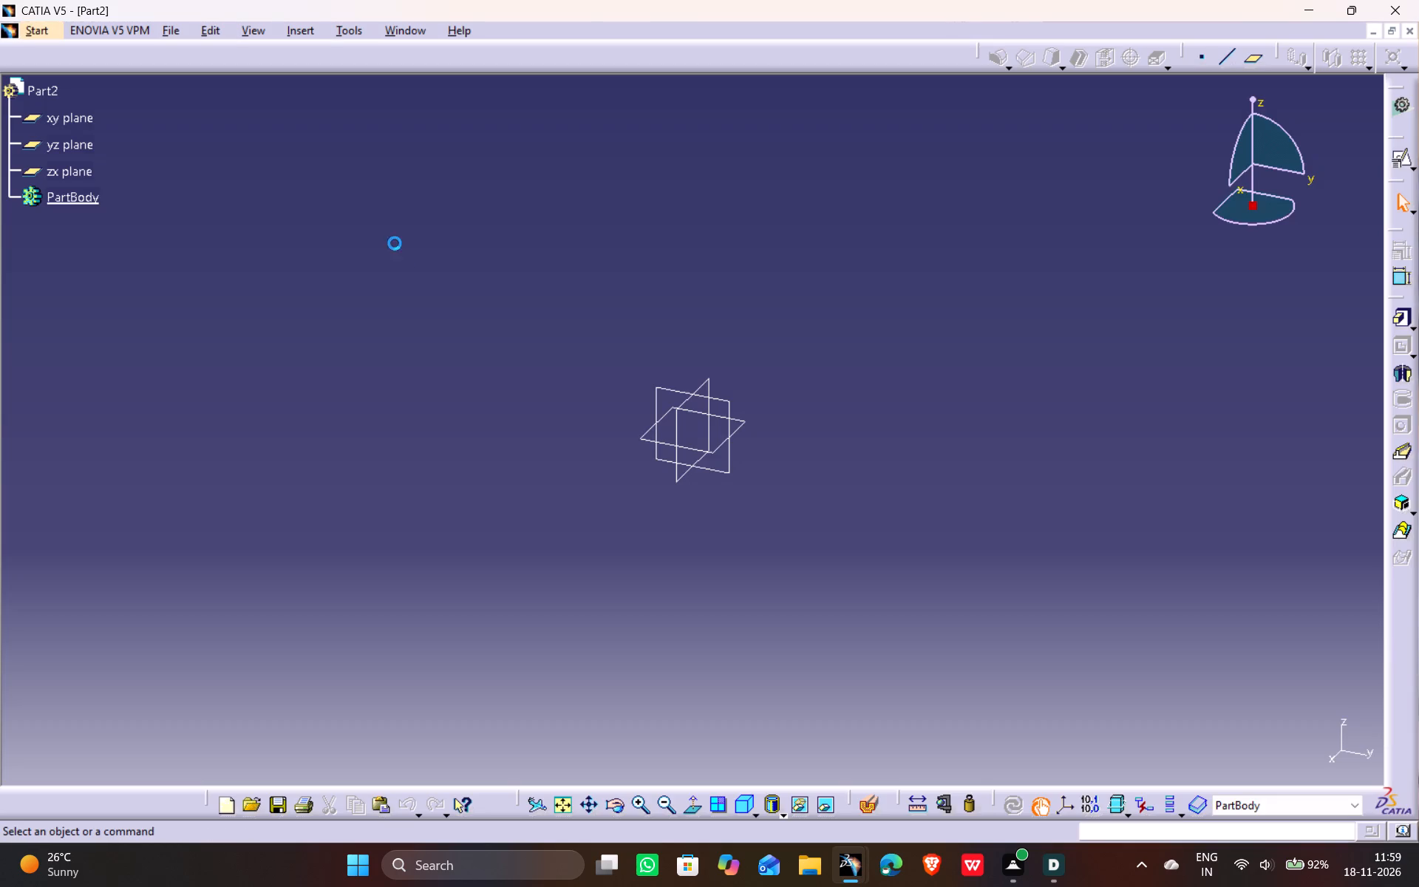
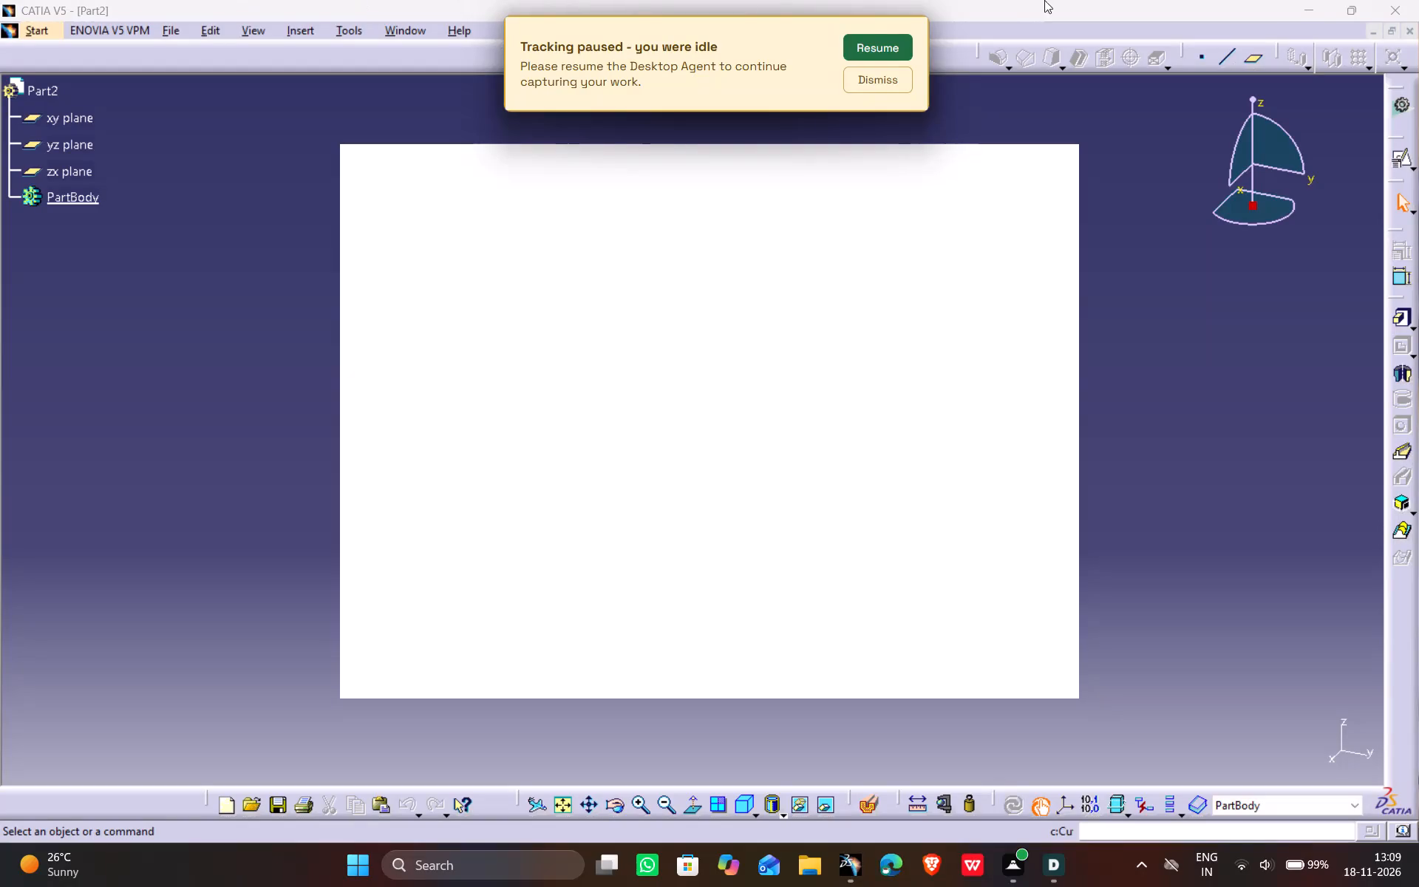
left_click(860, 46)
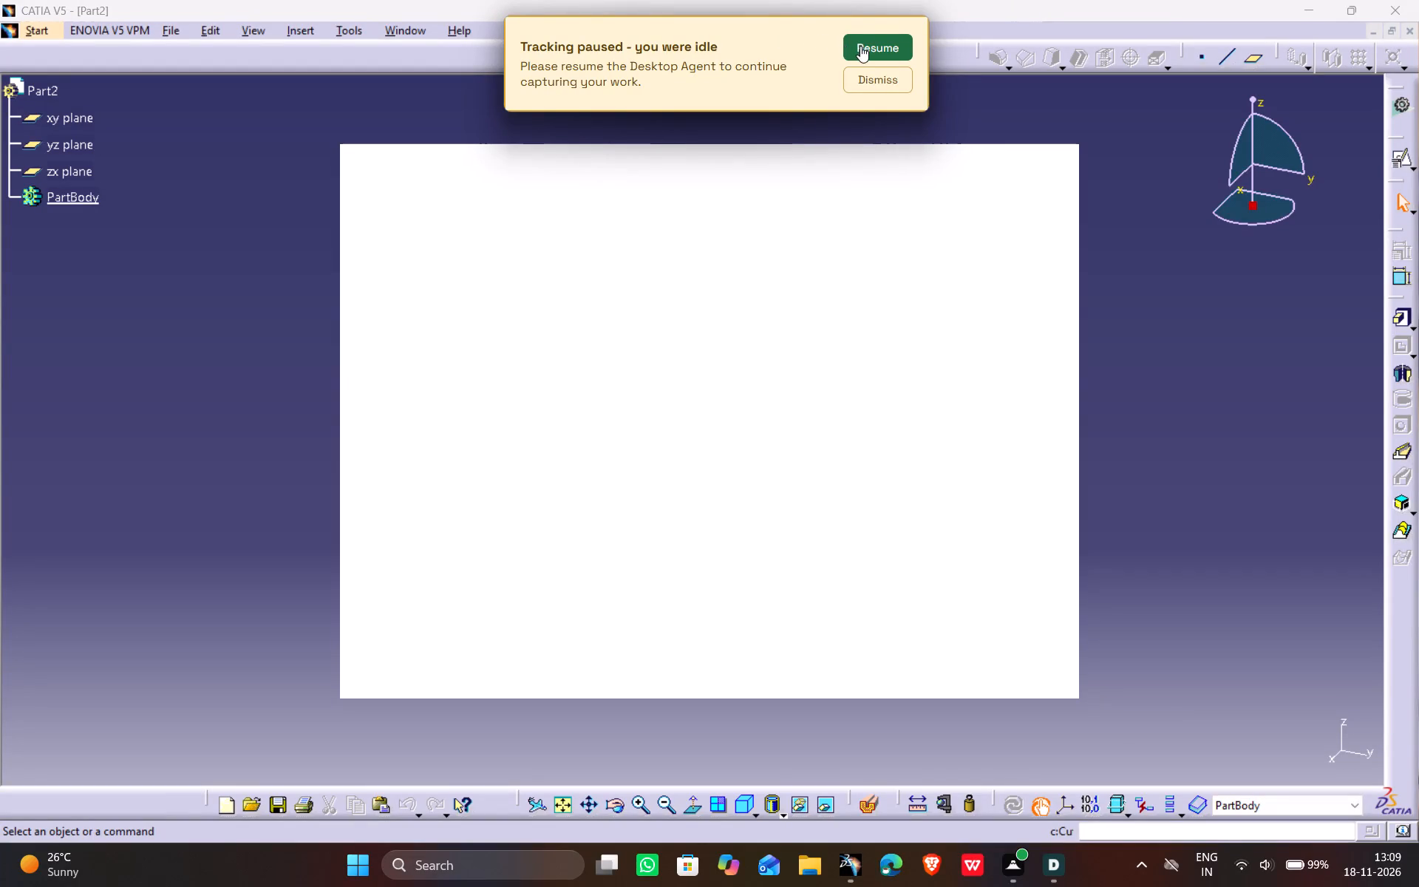